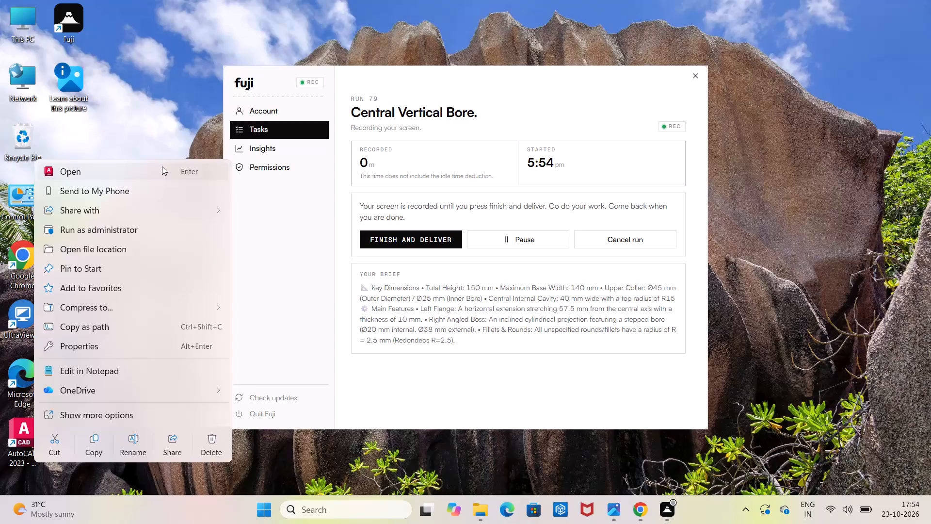
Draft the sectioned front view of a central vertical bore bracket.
Open AutoCAD 2023 and create a new drawing from the acadiso.dwt template.
click(162, 166)
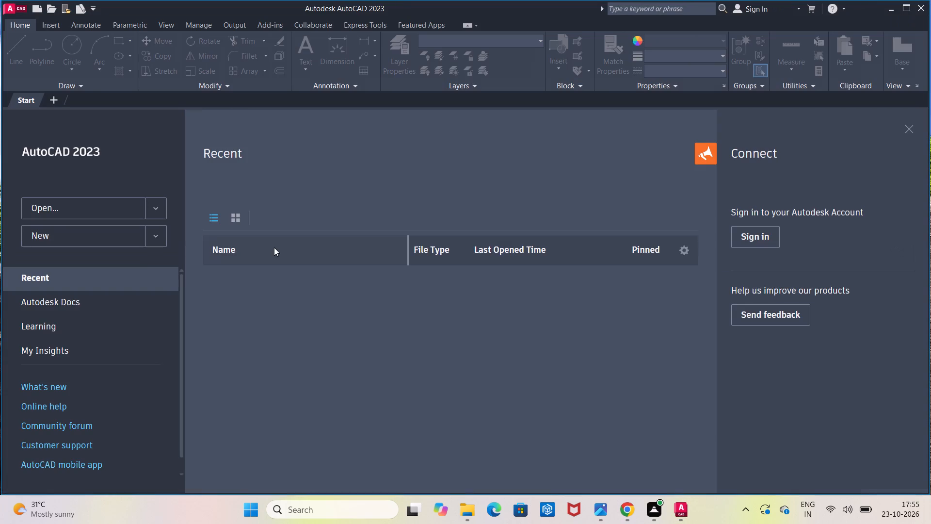
click(114, 236)
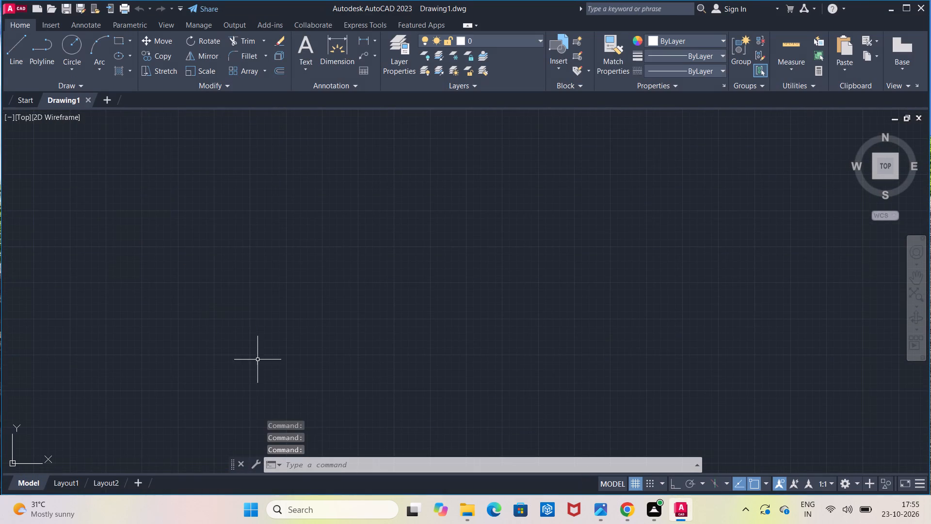
Turn on log file recording with the LOGFILEON command.
click(417, 460)
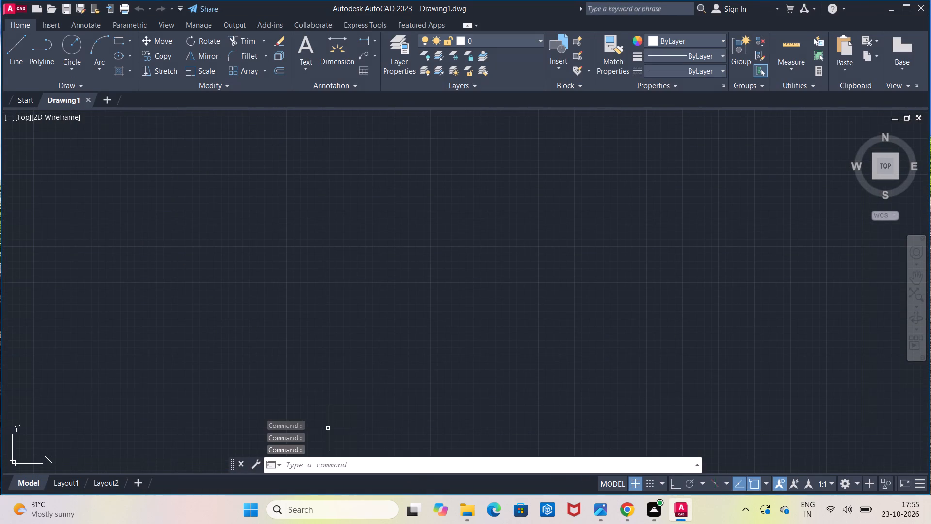
text(log)
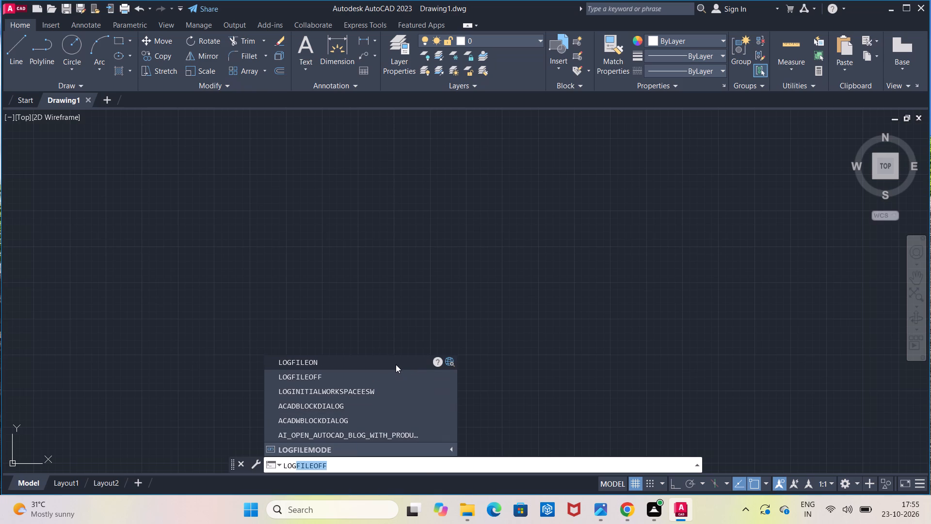
click(396, 362)
Configure the drawing units with a decimal length precision of 0.
click(361, 466)
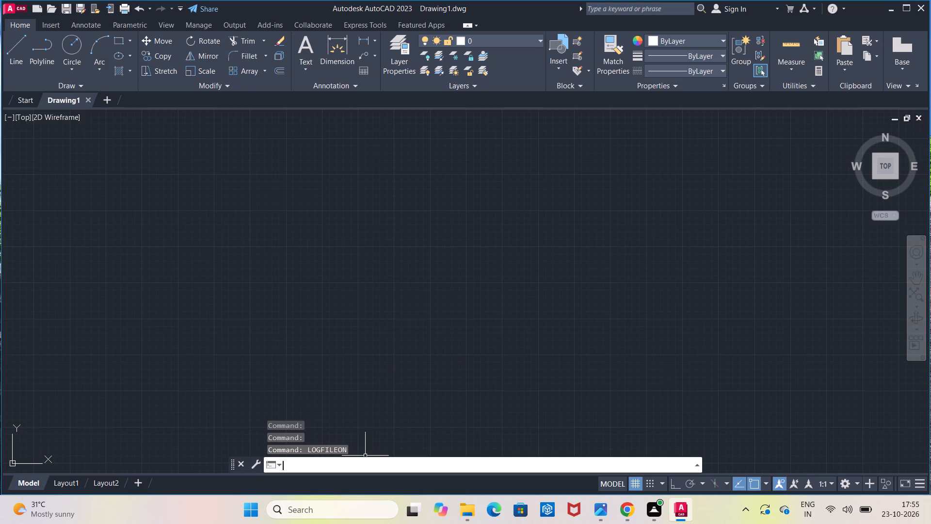
text(unit)
key(s)
click(328, 408)
click(449, 197)
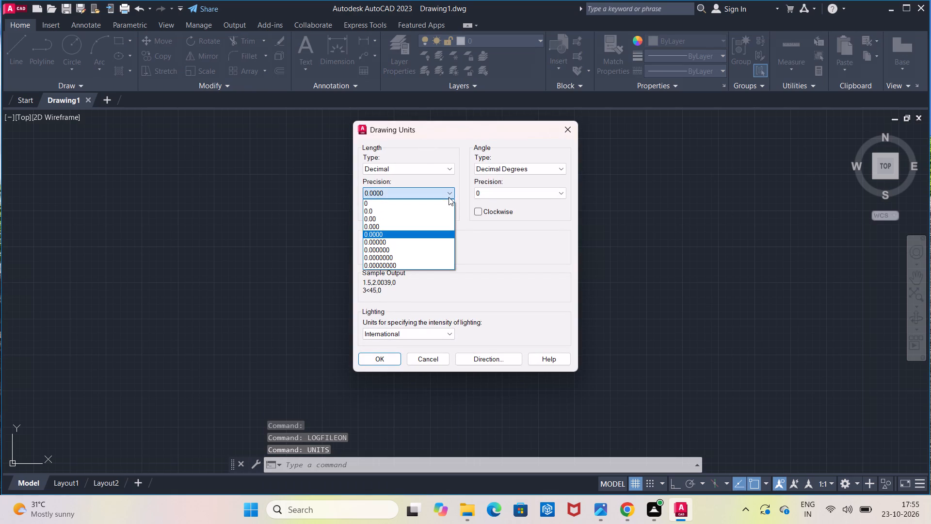
click(447, 207)
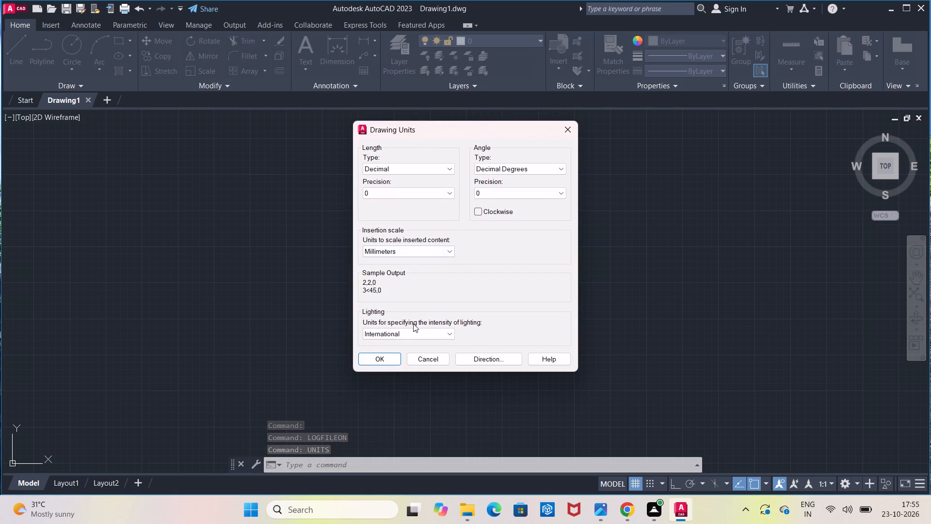
click(388, 359)
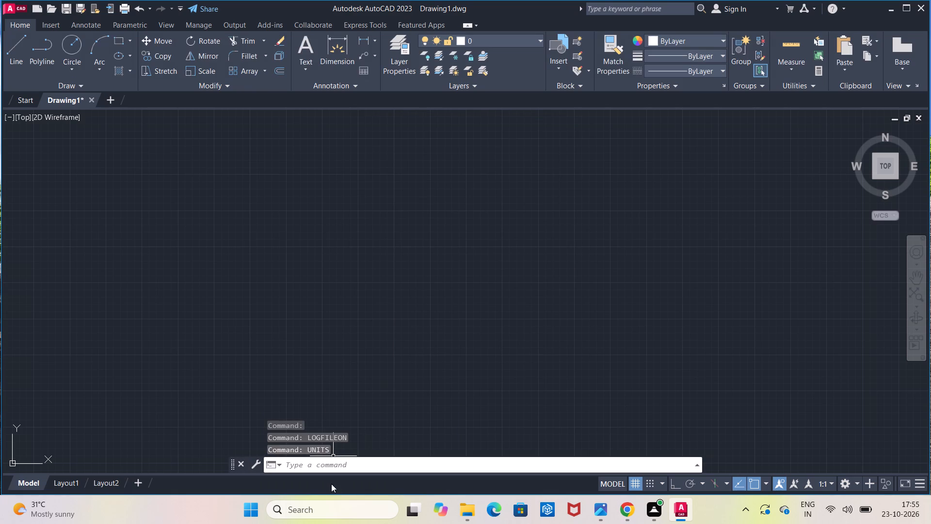
Modify the ISO-25 dimension style so its linear dimensions have a precision of 0.
click(345, 468)
key(d)
key(Return)
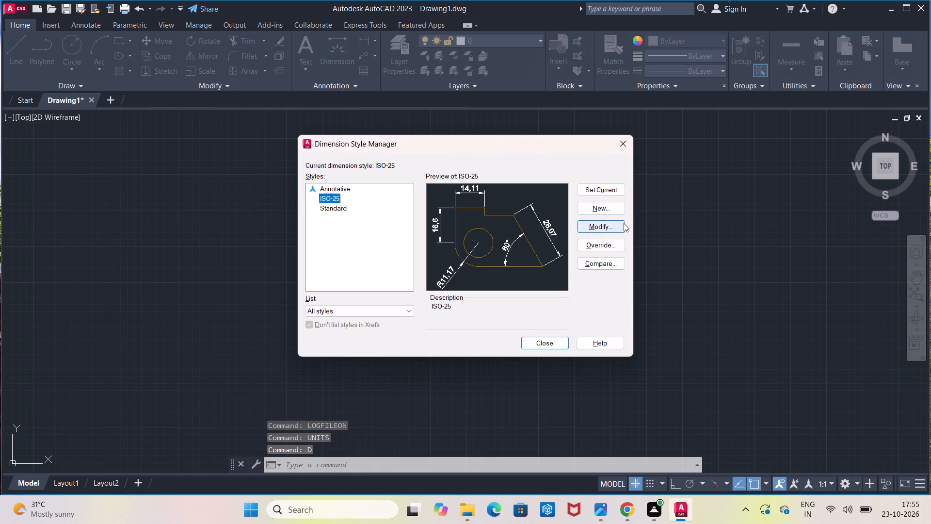
click(624, 223)
click(401, 162)
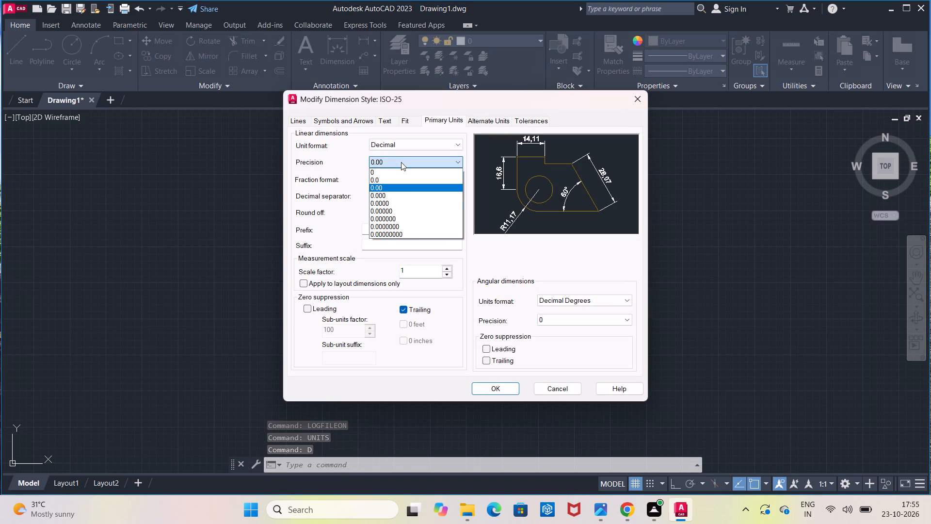
click(403, 170)
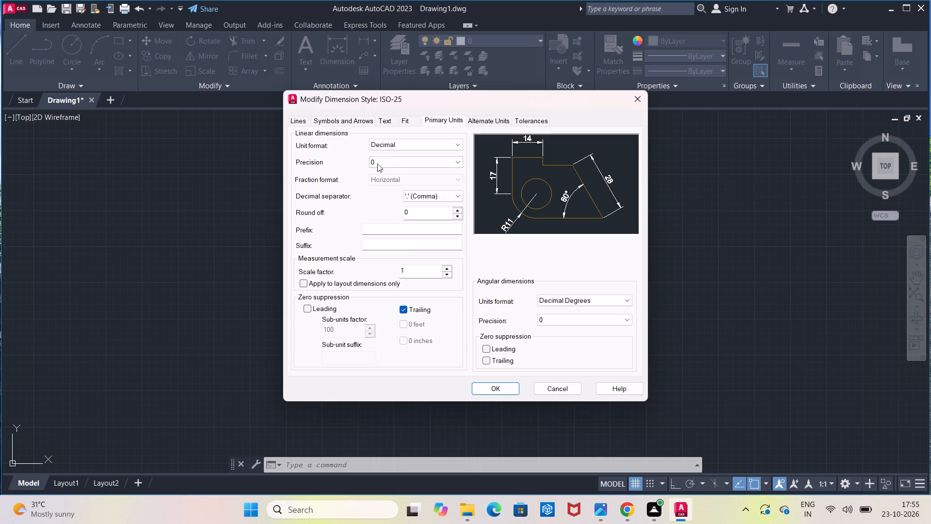
Set the ISO-25 dimension text height to 6 and its text alignment to ISO standard, and save the style.
click(383, 117)
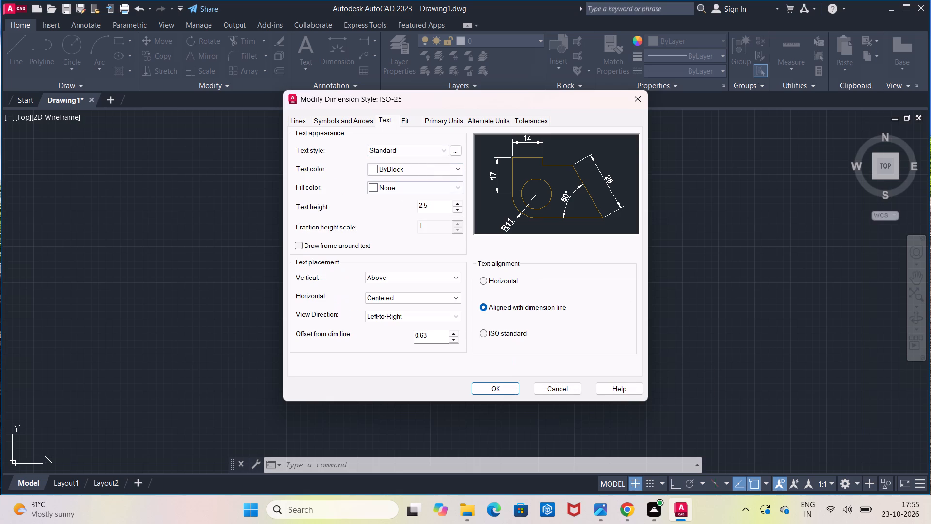
click(429, 205)
key(BackSpace)
key(BackSpace)
key(BackSpace)
key(6)
click(515, 337)
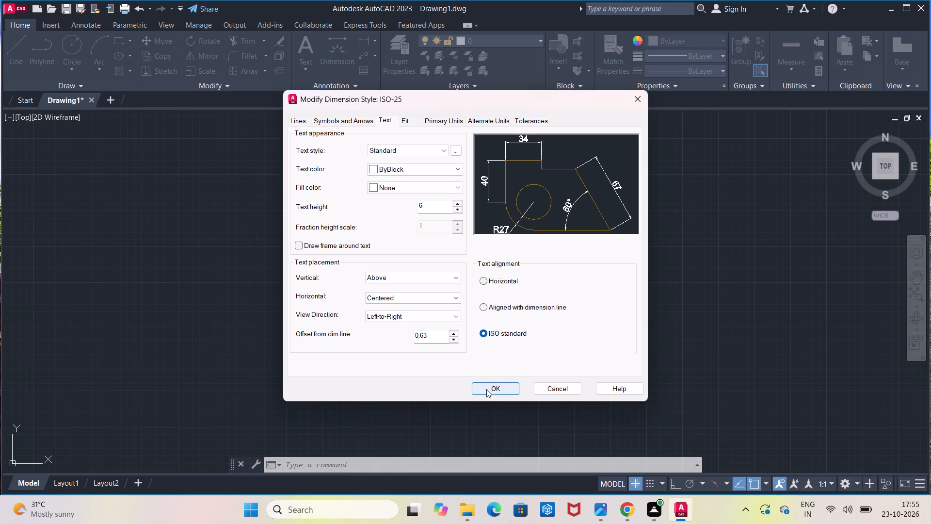
click(486, 389)
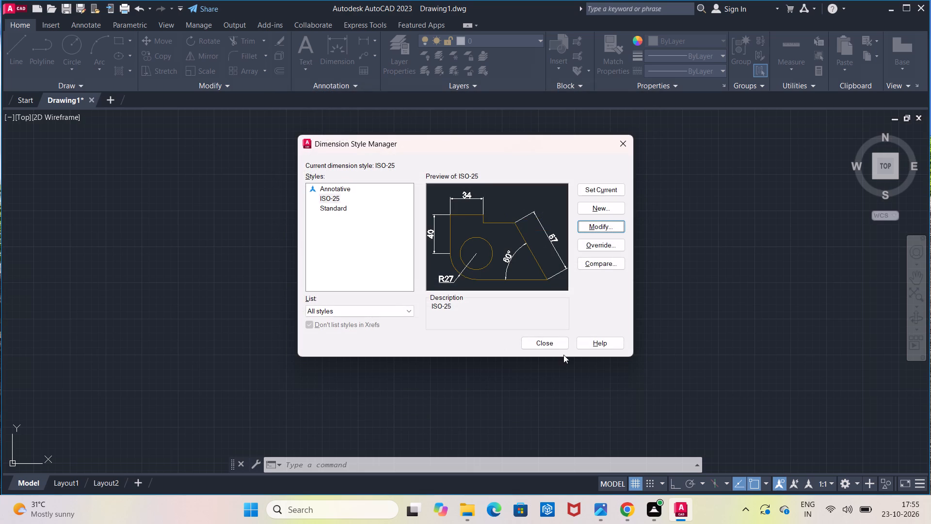
click(555, 344)
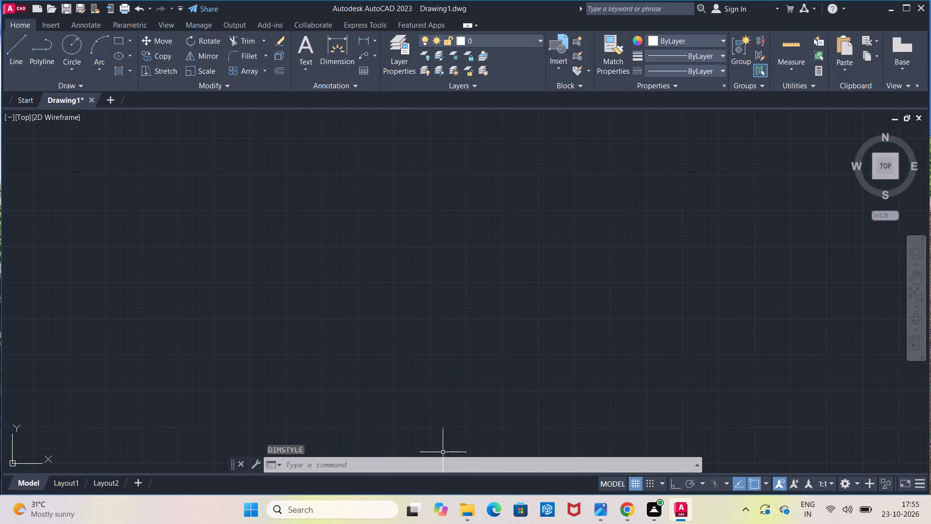
Make ISO-25 the current dimension style.
click(495, 460)
key(d)
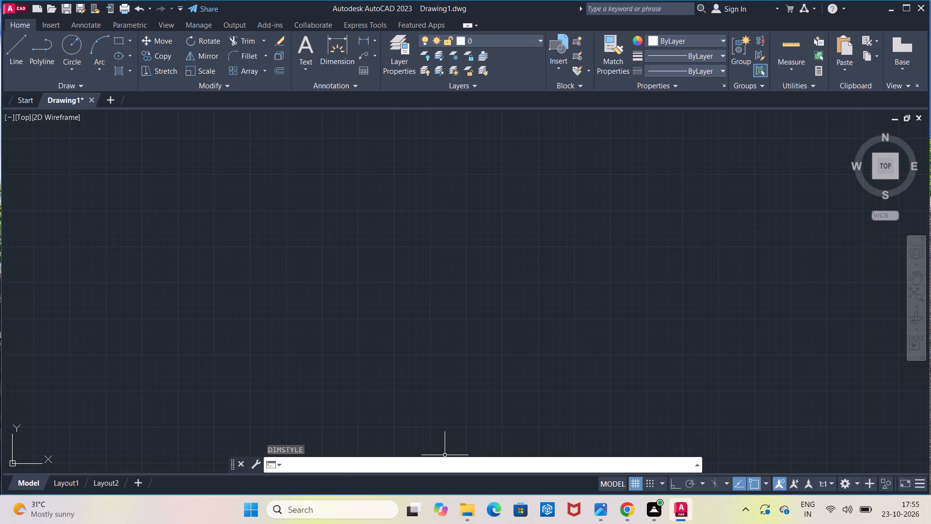
key(Return)
click(614, 187)
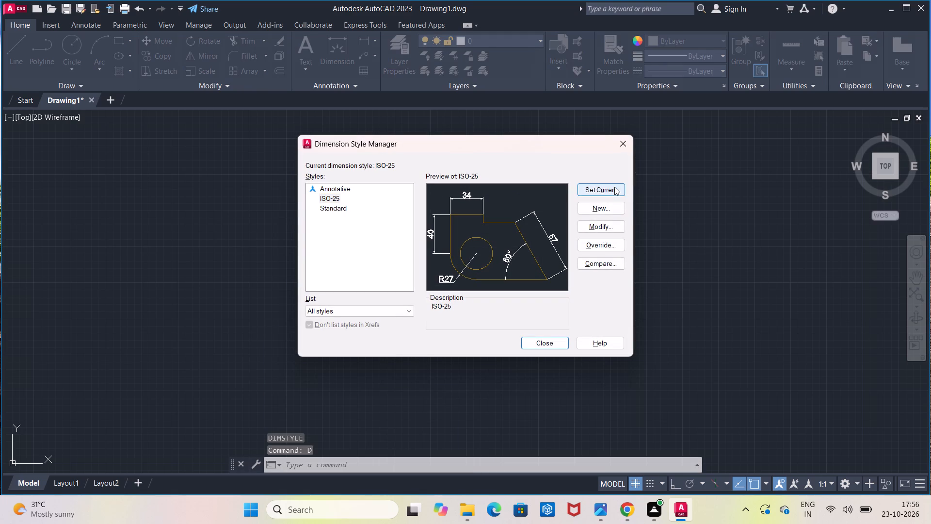
click(536, 344)
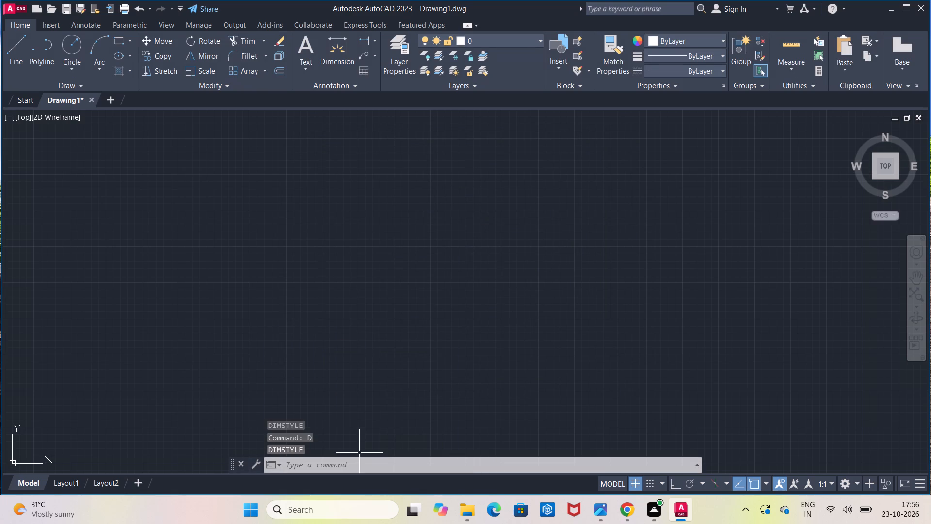
Set the model space limits from 0,0 to 100,100 and display the whole limits area.
click(356, 468)
text(lim)
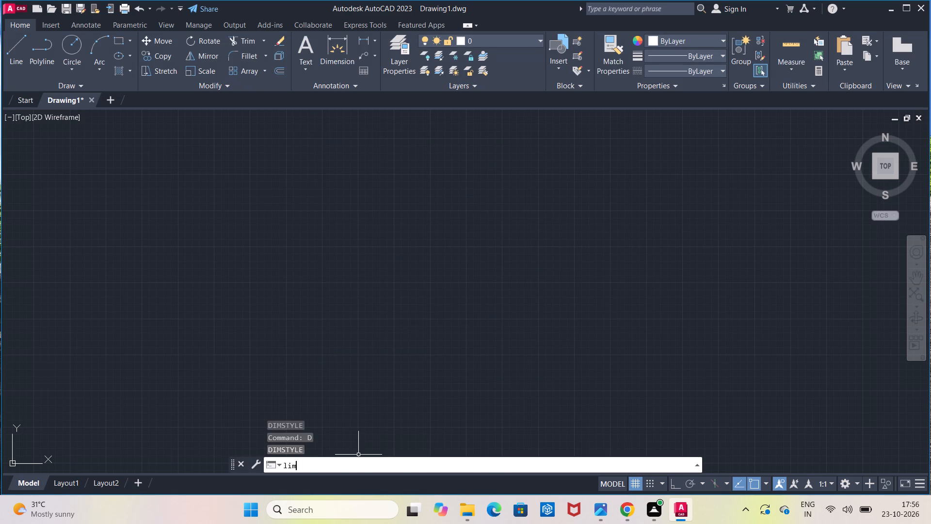
key(Return)
text(0,0)
key(Return)
text(100)
text(,1)
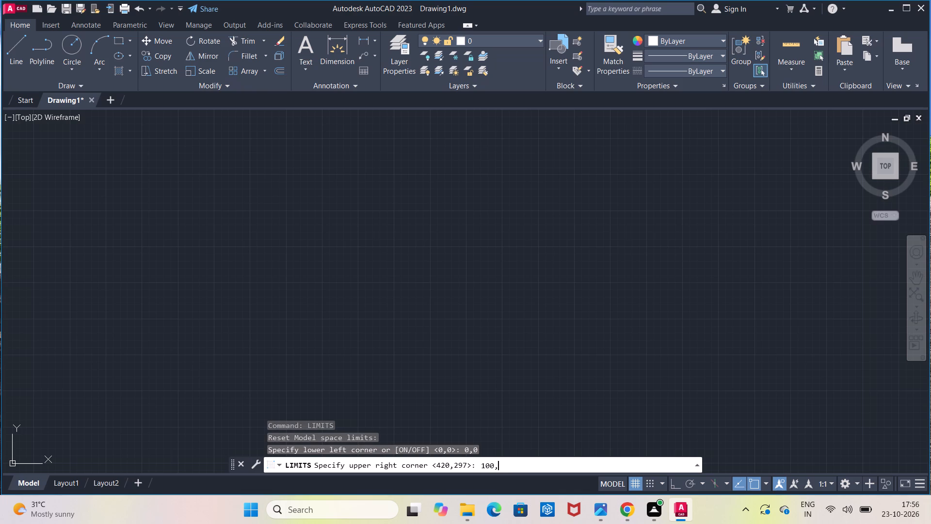
text(000)
key(BackSpace)
key(Return)
key(z)
key(Return)
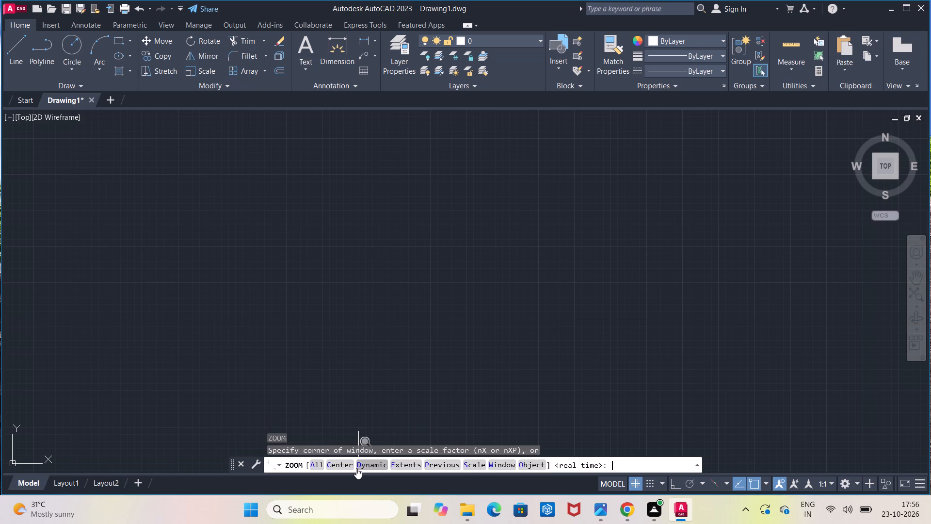
key(a)
key(Return)
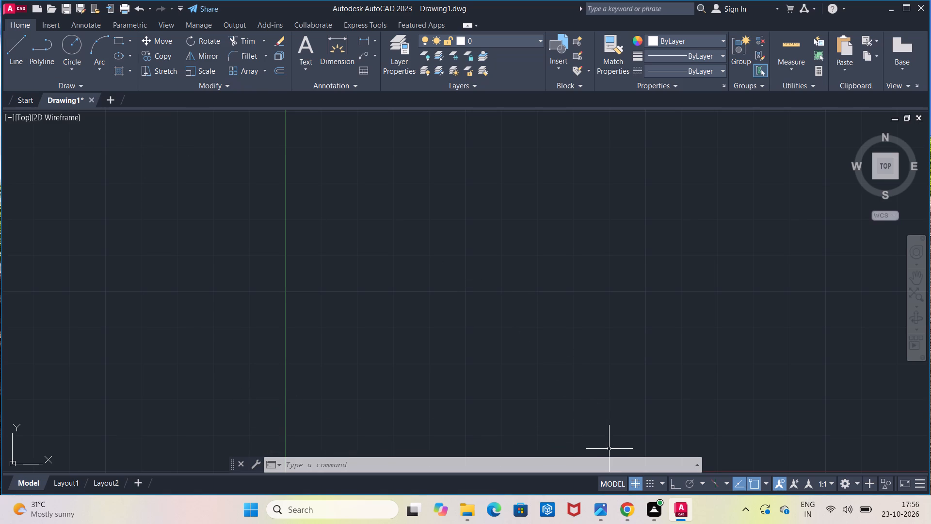
Draw a horizontal line 50 mm long in open space above and beyond the origin, with Ortho mode on.
click(19, 43)
scroll(541, 343, down, 1)
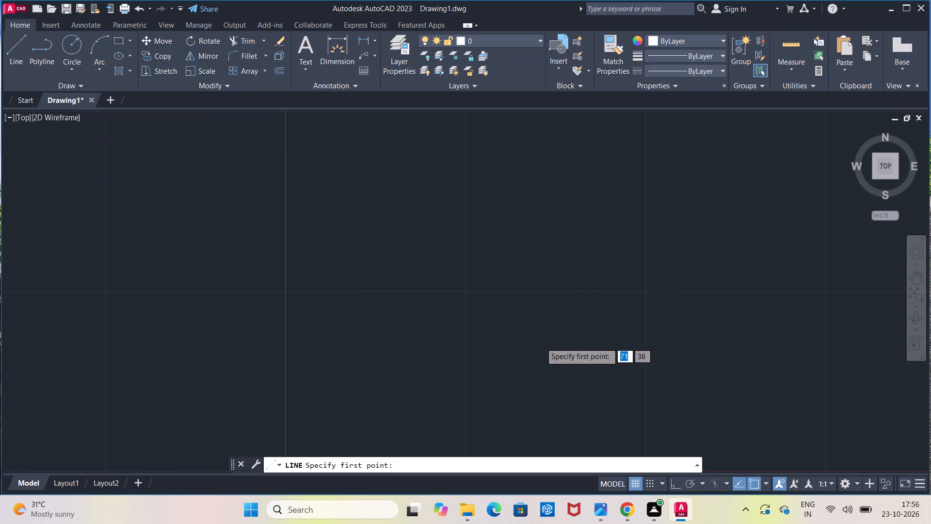
scroll(541, 343, down, 1)
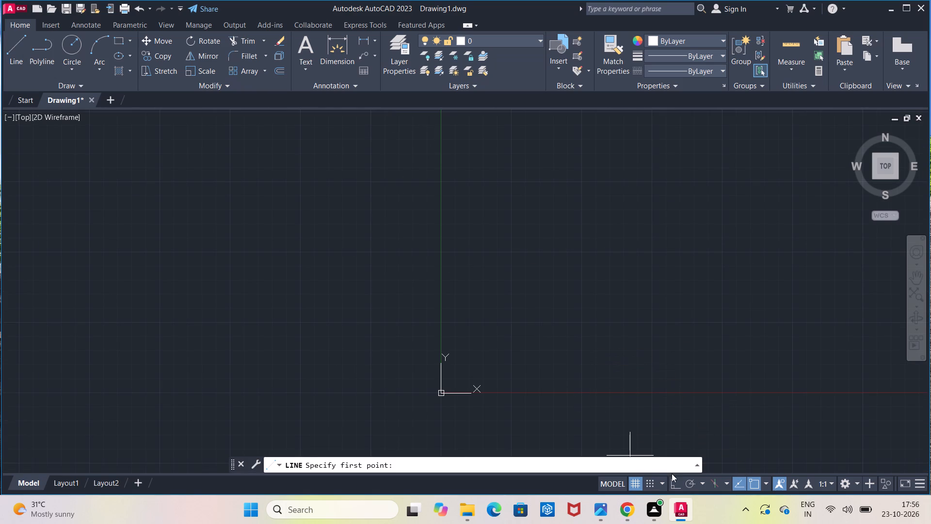
click(677, 488)
middle_drag(713, 343, 712, 343)
middle_drag(712, 343, 669, 348)
middle_drag(643, 350, 630, 352)
middle_click(478, 374)
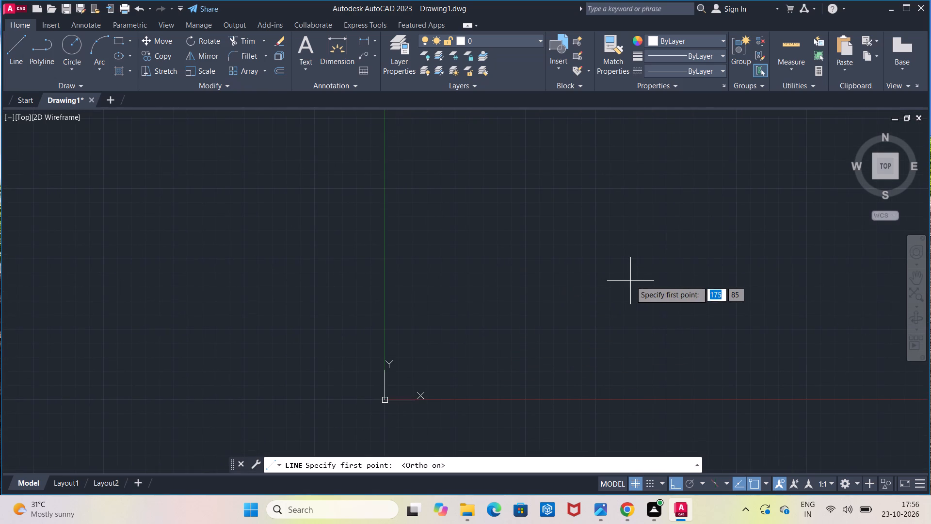
click(630, 281)
text(50)
key(Return)
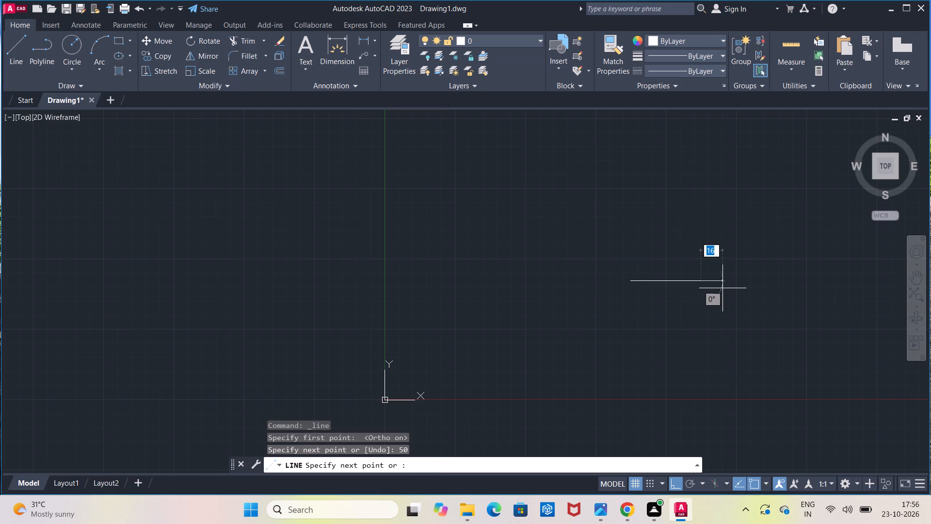
key(Escape)
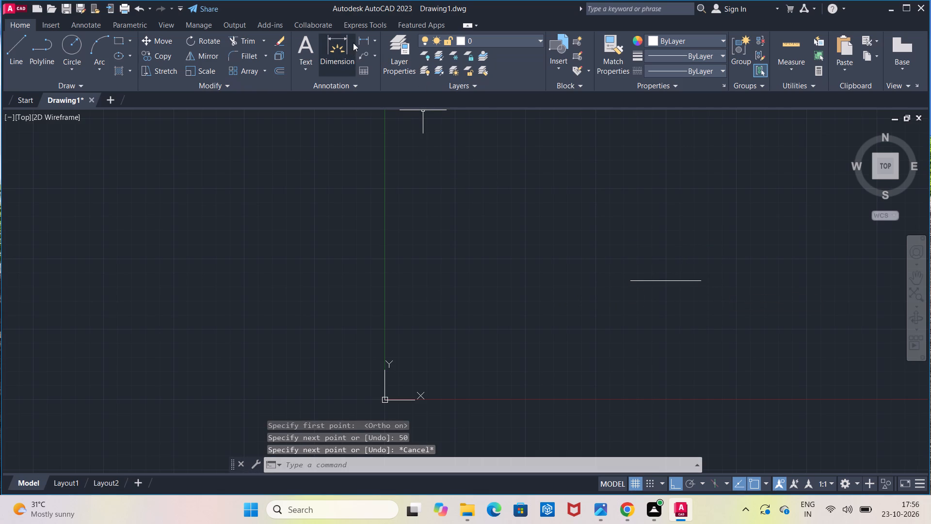
Check the length of the horizontal line with a temporary linear dimension between its two endpoints, without placing it.
click(361, 40)
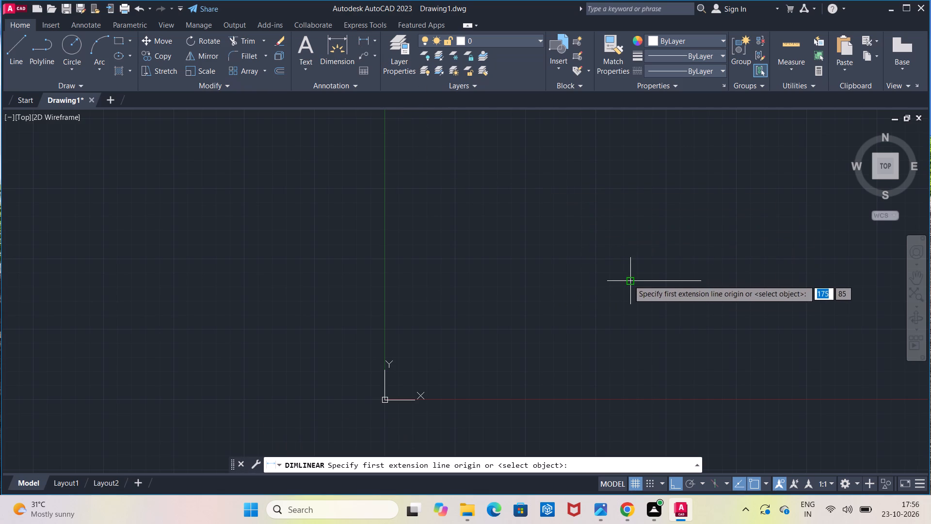
click(629, 280)
click(698, 279)
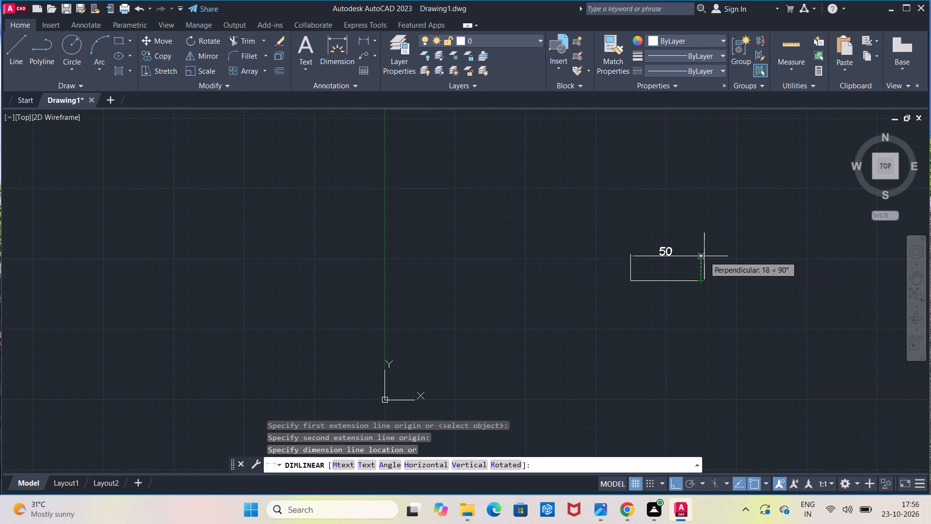
key(Escape)
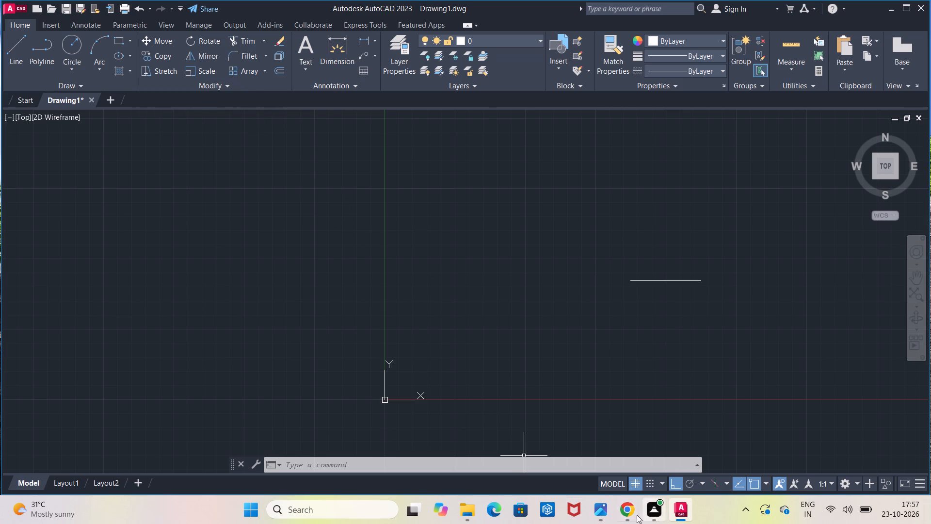
Consult the reference drawing in the browser video, and draw a 20 mm horizontal line outward from each end of the 50 mm line.
click(599, 476)
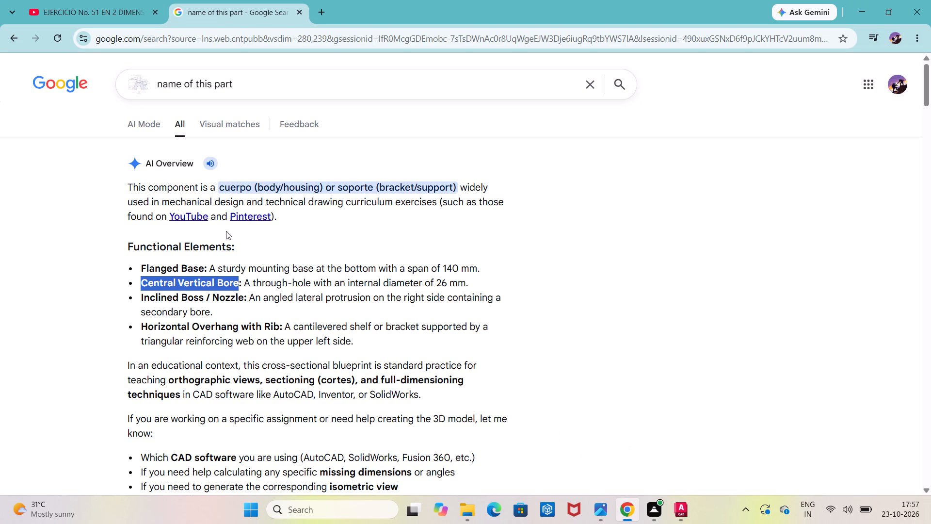
click(78, 8)
click(302, 213)
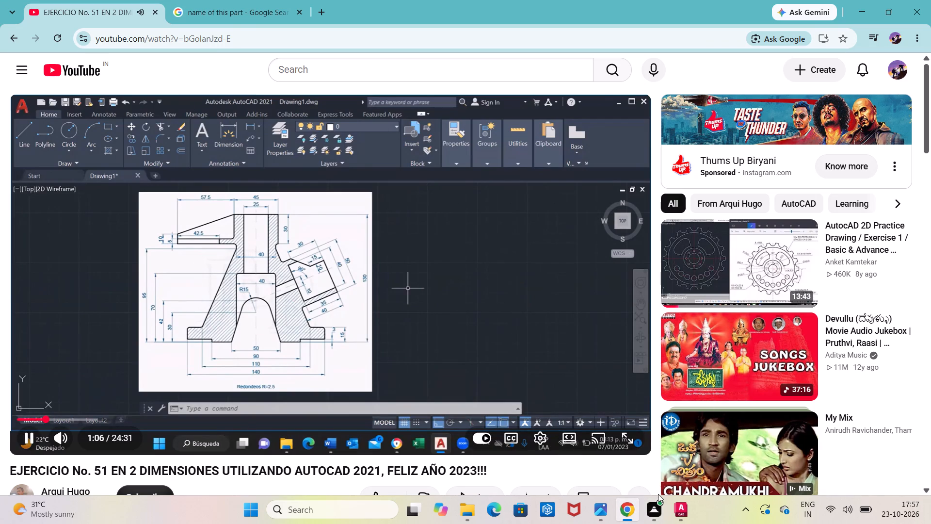
click(673, 510)
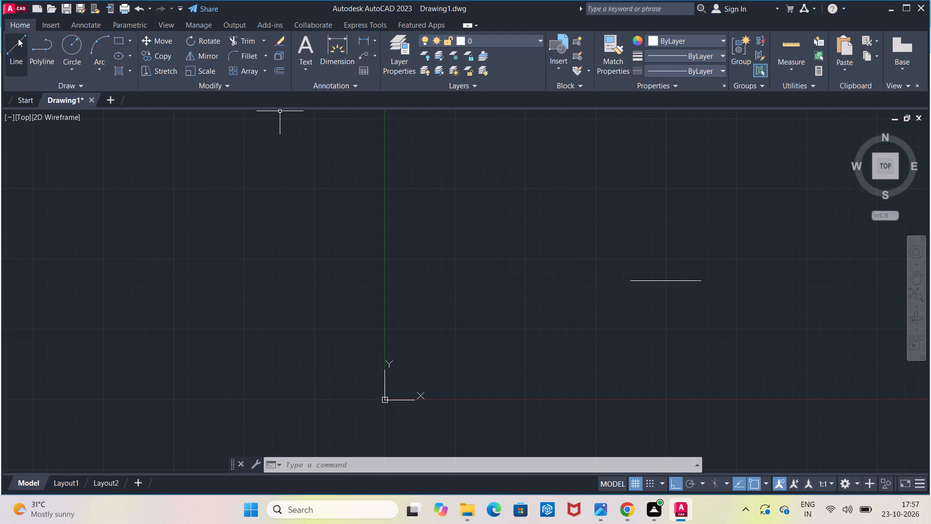
click(18, 38)
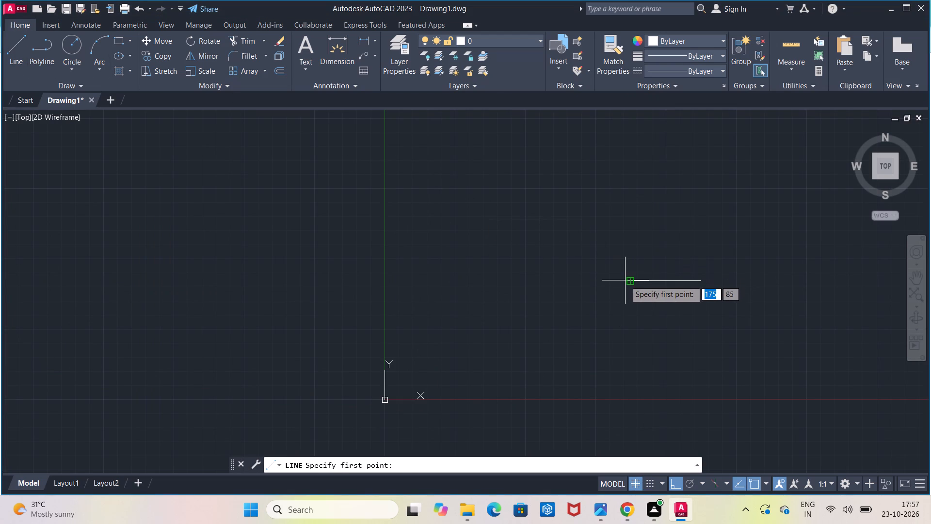
click(631, 281)
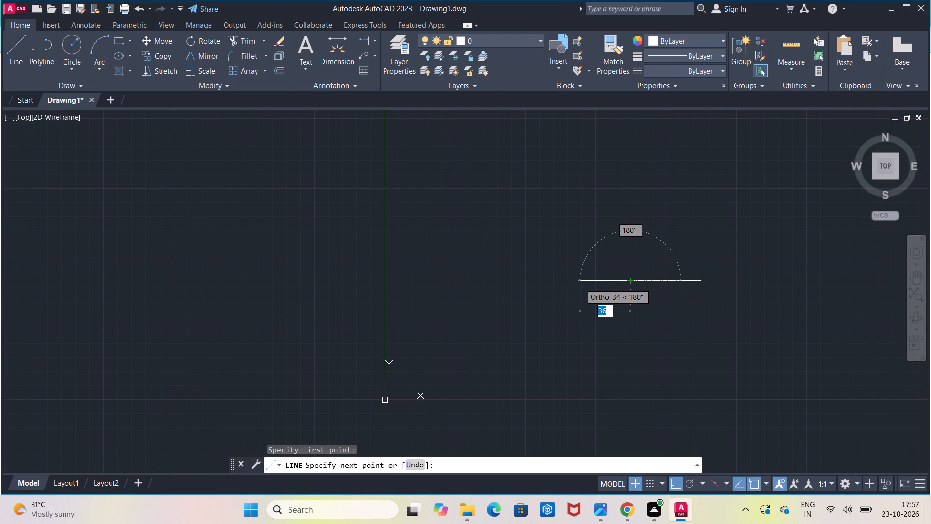
key(2)
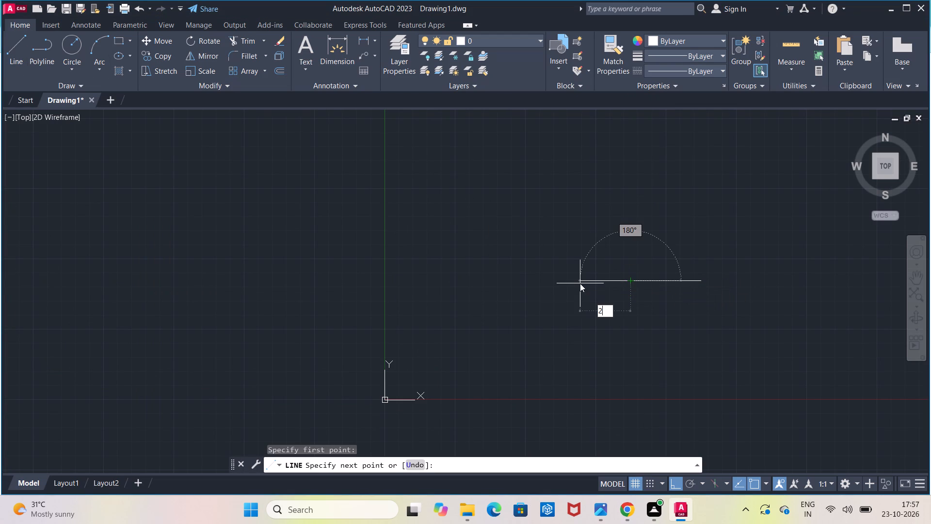
key(0)
key(Return)
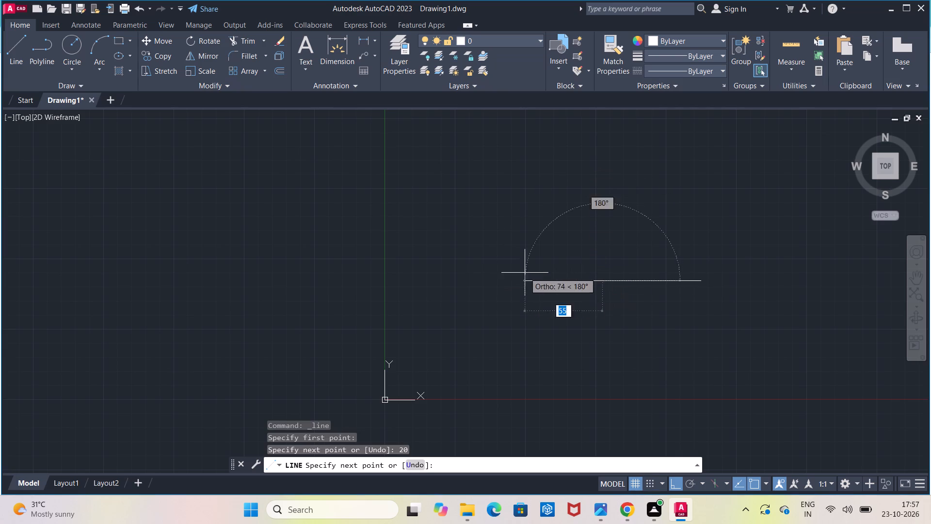
key(Escape)
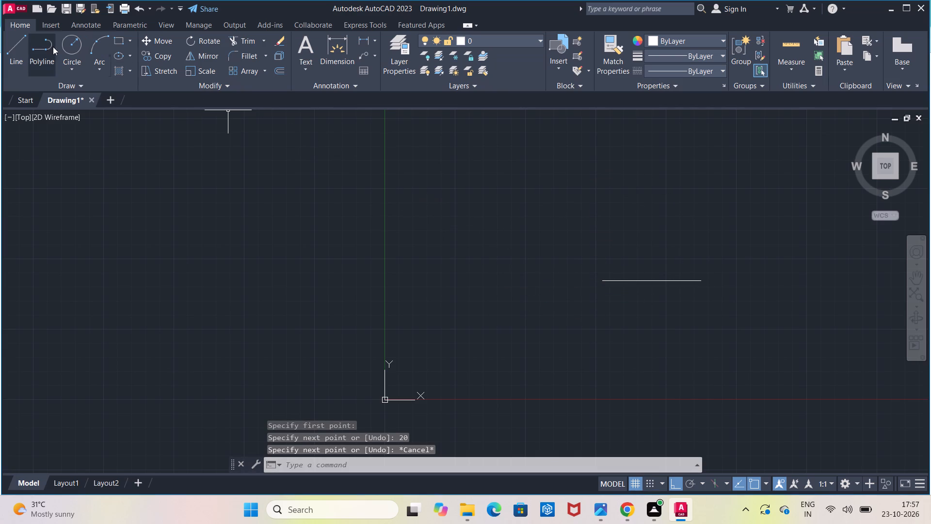
click(25, 43)
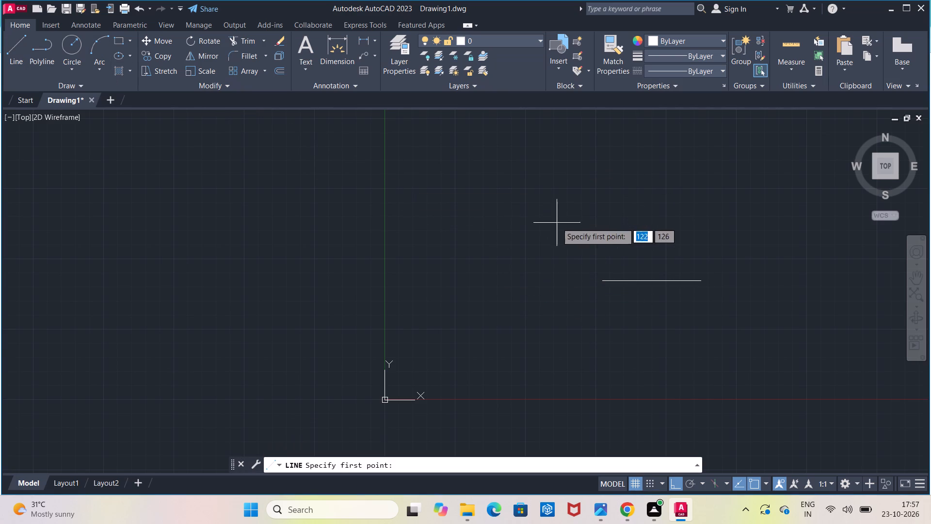
click(704, 279)
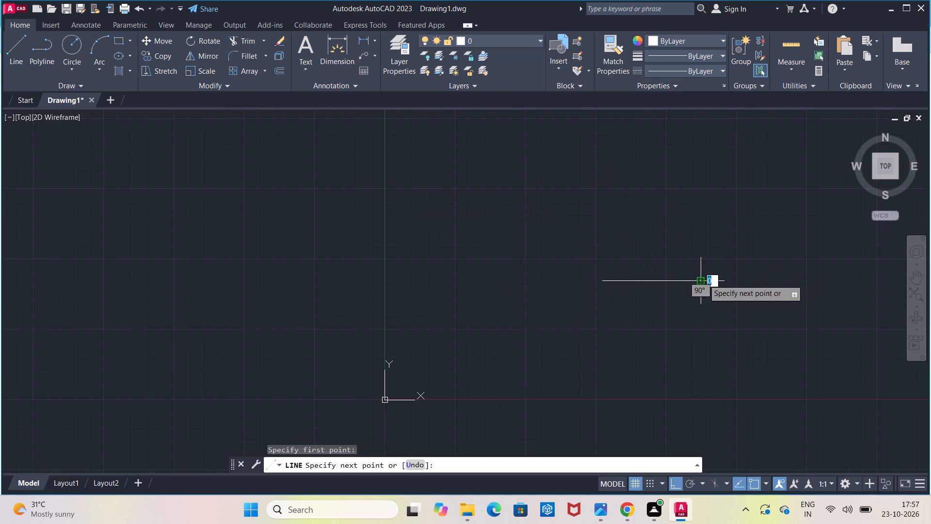
text(20)
key(Return)
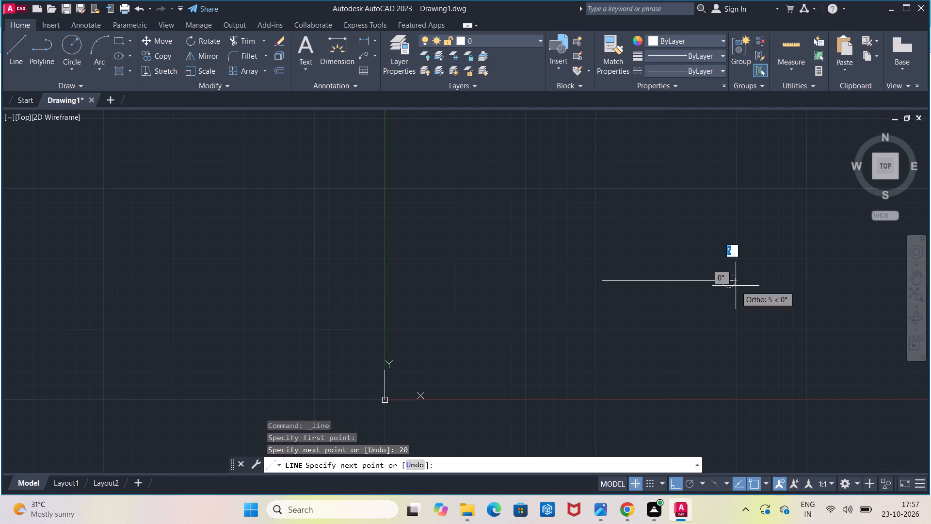
key(Escape)
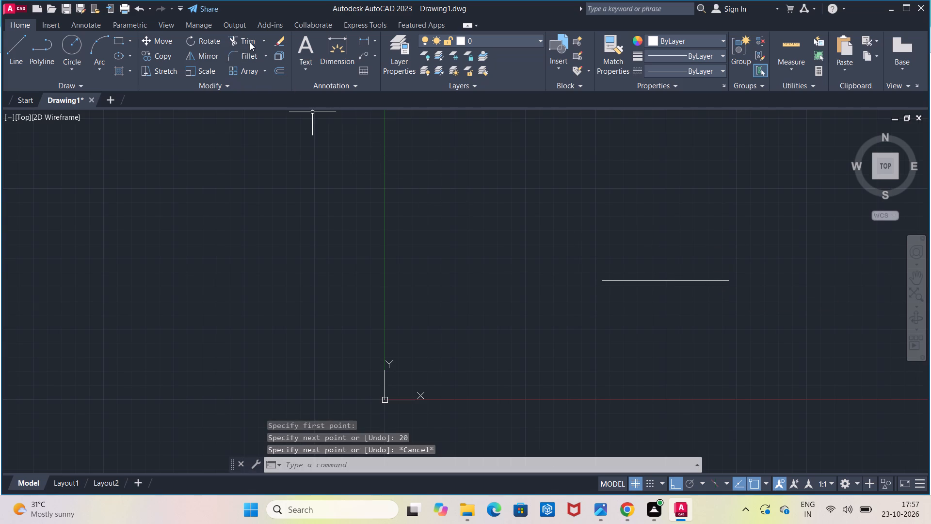
Trim away the middle 50 mm line between the two 20 mm segments.
click(249, 41)
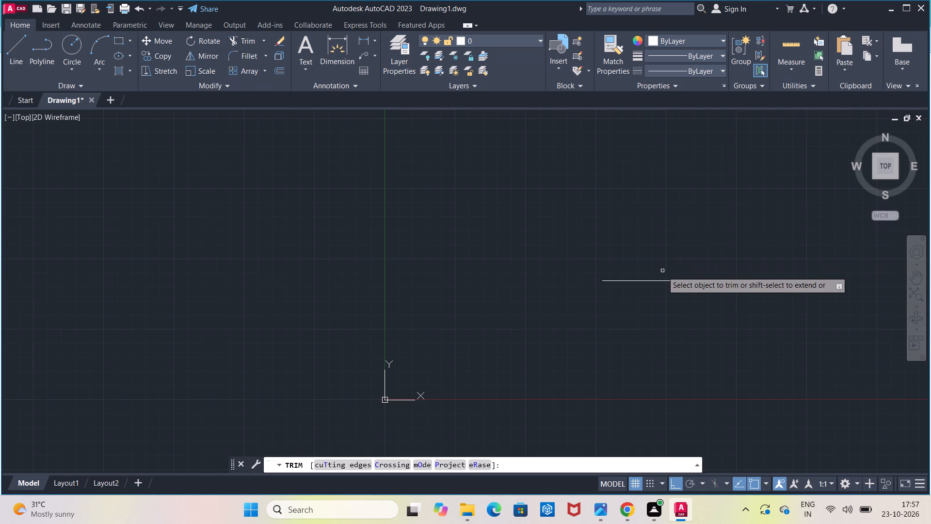
click(666, 280)
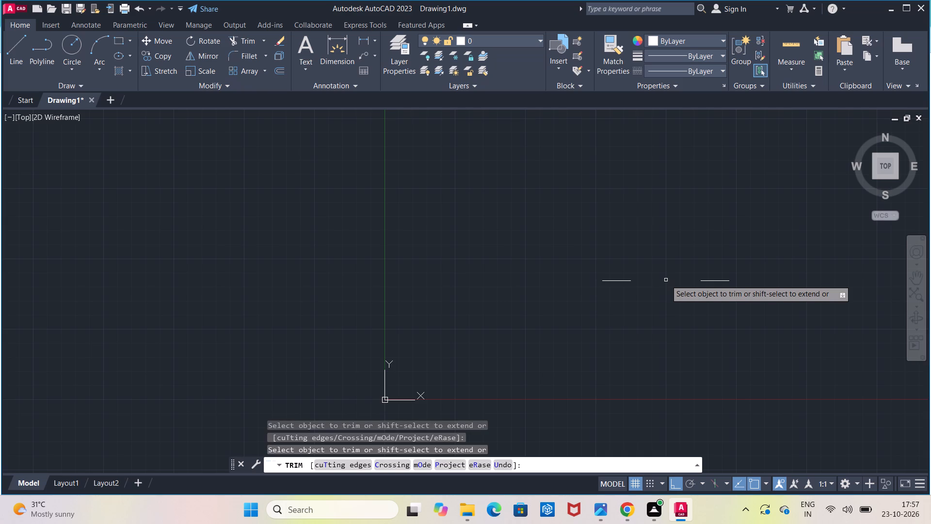
key(Escape)
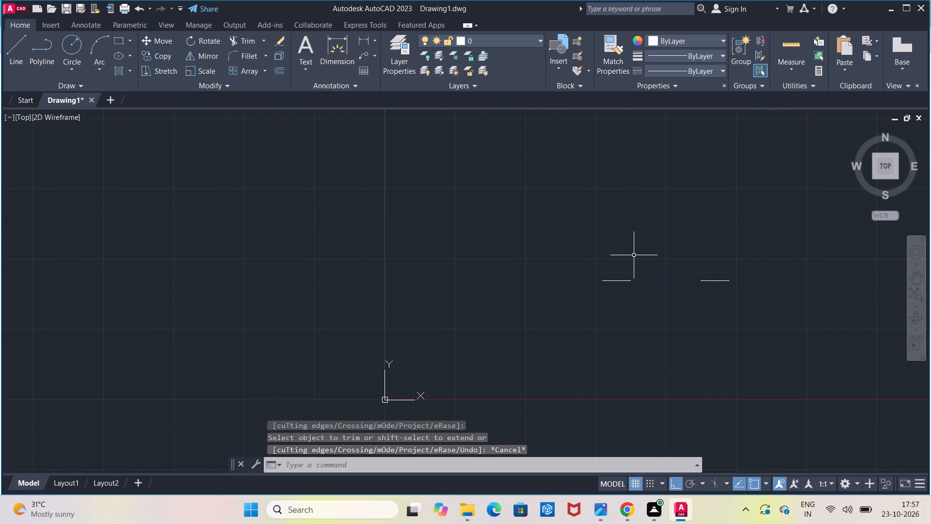
Check the gap between the inner ends of the two segments with a temporary linear dimension, without placing it.
click(362, 46)
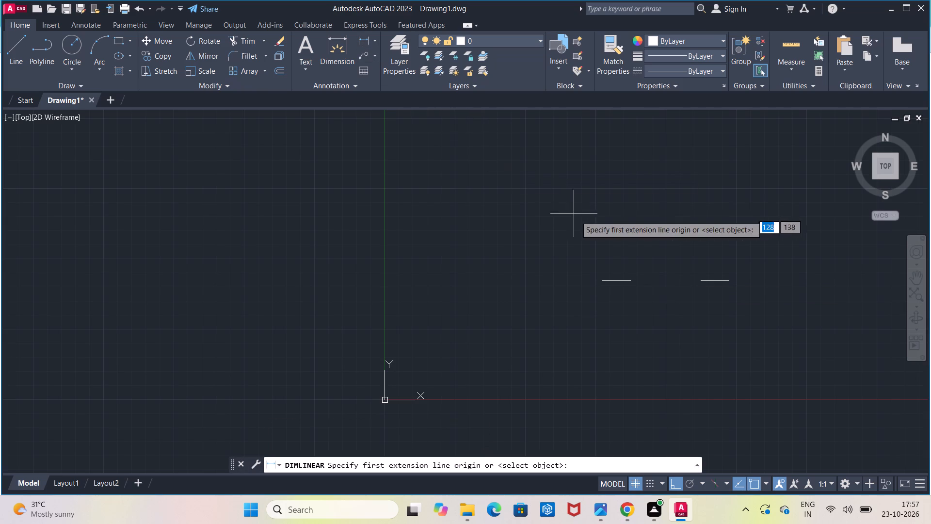
click(637, 279)
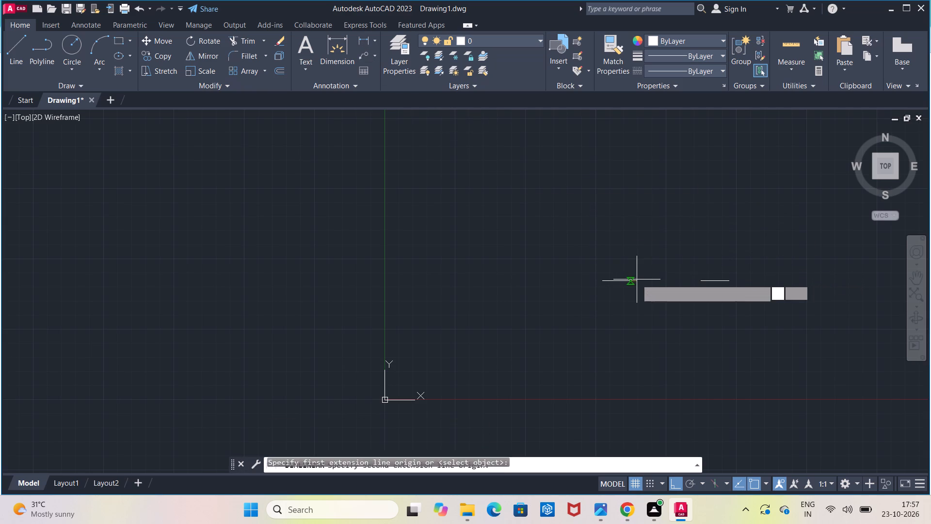
click(704, 283)
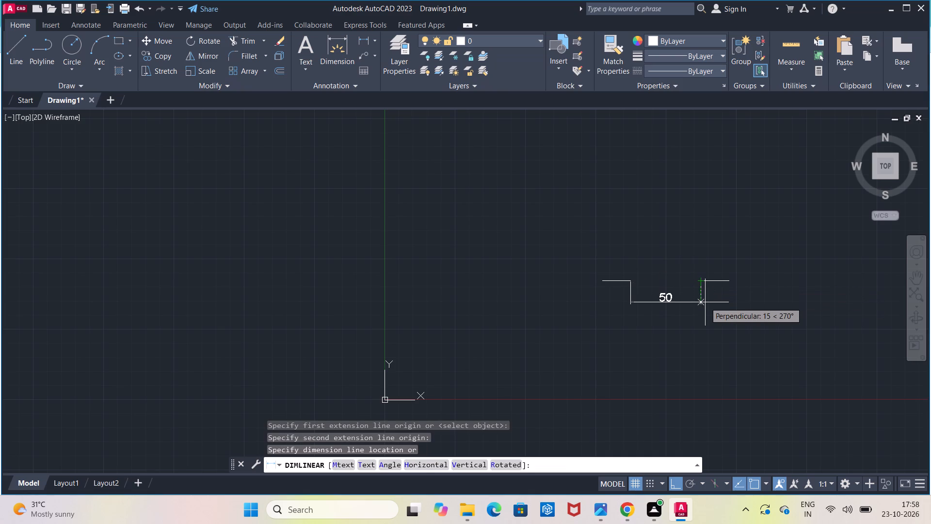
key(Escape)
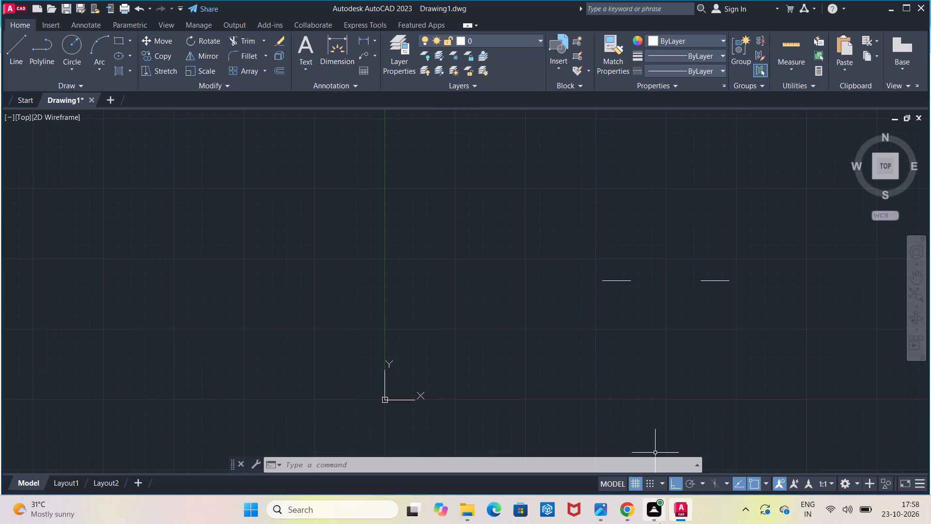
Consult the reference drawing in the browser again, and draw a 3 mm vertical line upward from the outer end of each 20 mm segment.
click(613, 474)
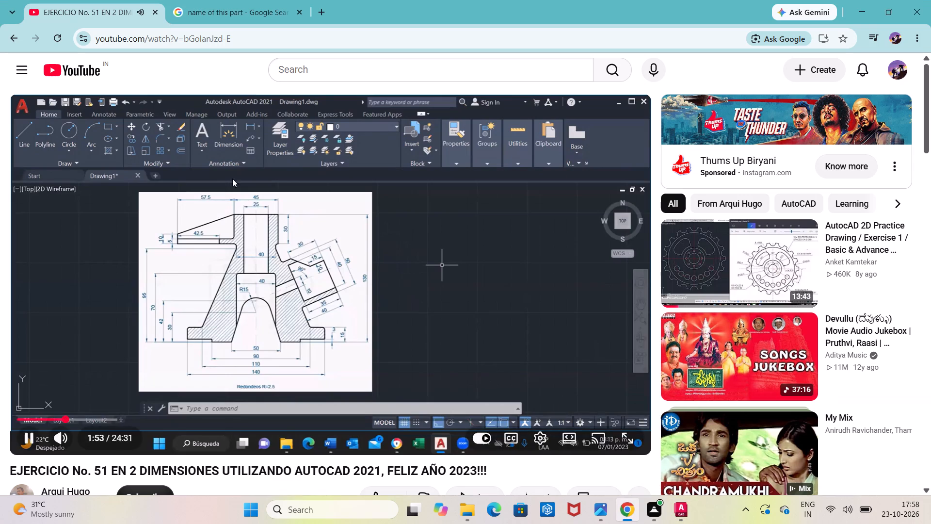
click(287, 251)
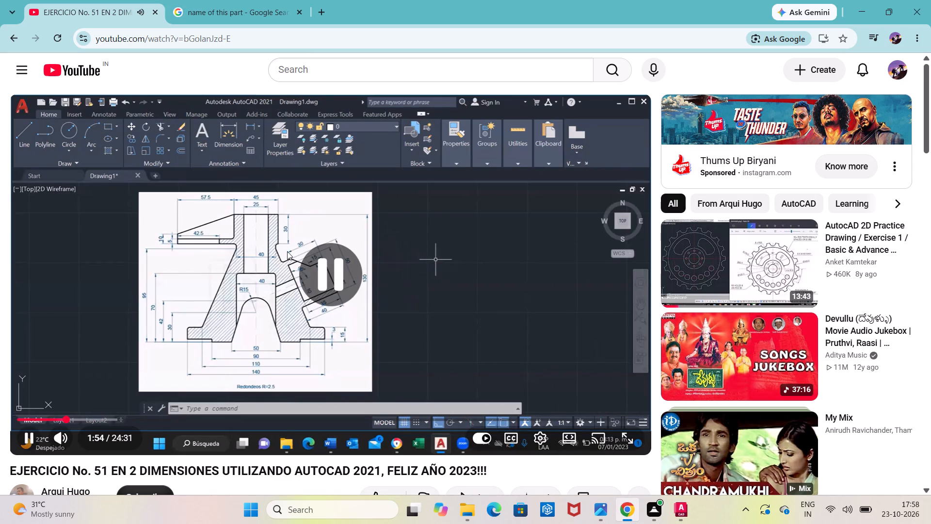
click(853, 13)
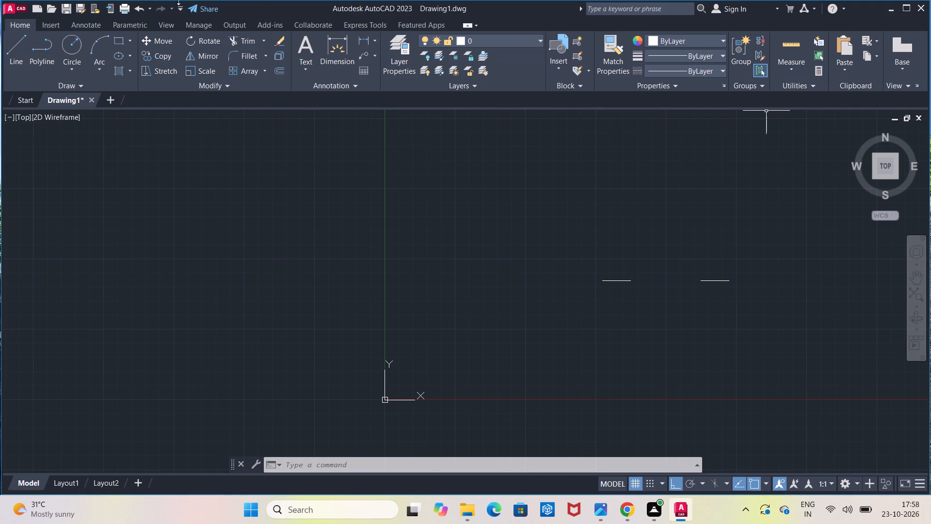
click(25, 52)
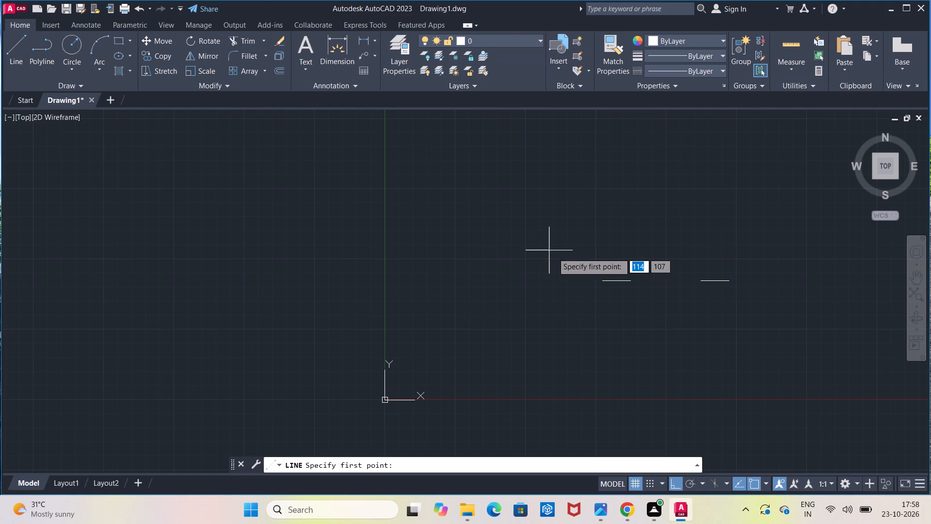
click(601, 279)
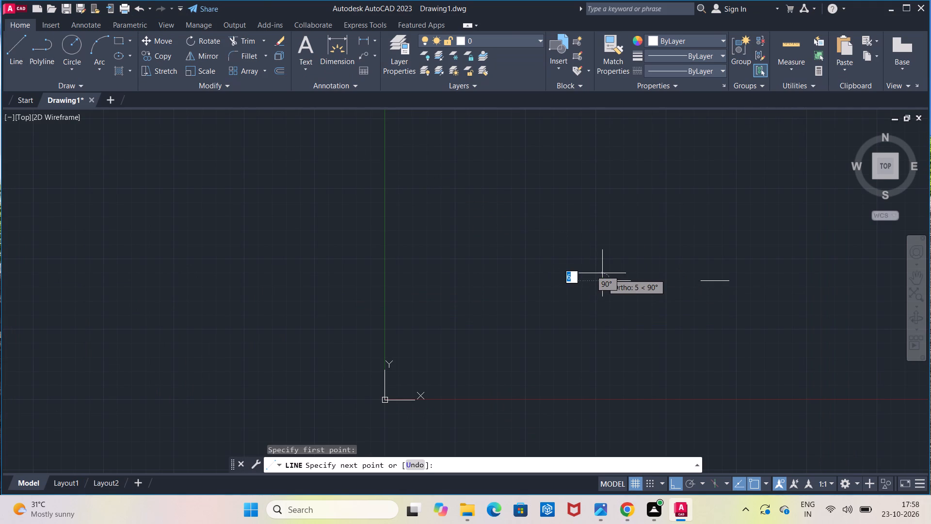
key(3)
key(Return)
key(Escape)
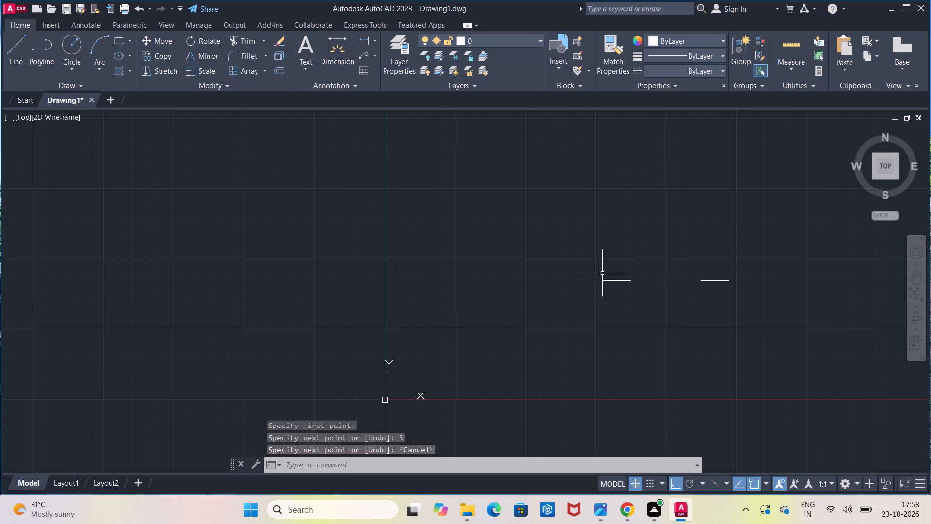
click(11, 44)
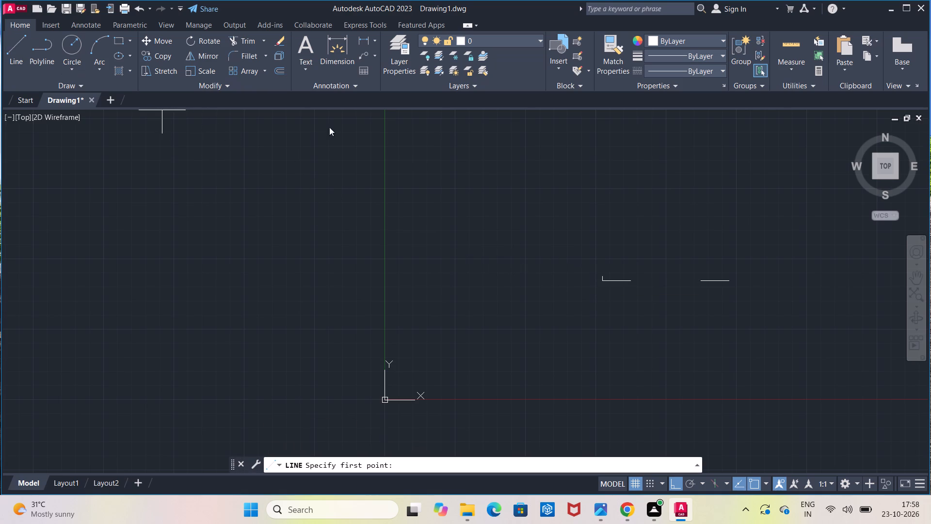
click(728, 280)
key(3)
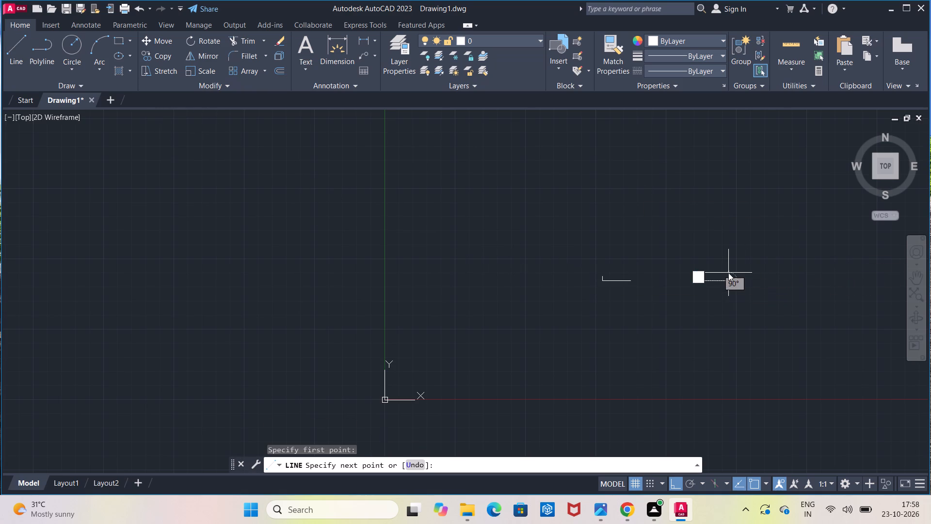
key(Return)
key(Escape)
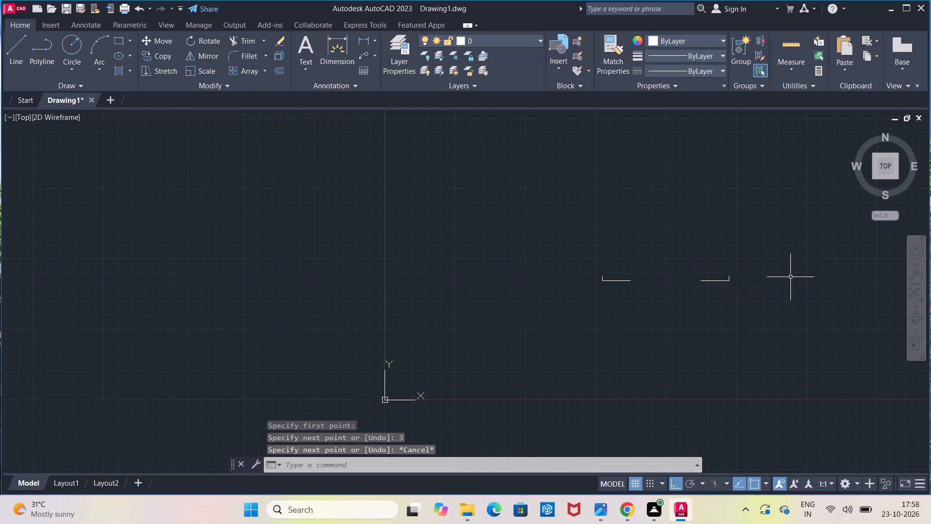
Draw a 25 mm horizontal line outward from the top end of each 3 mm vertical line.
click(19, 61)
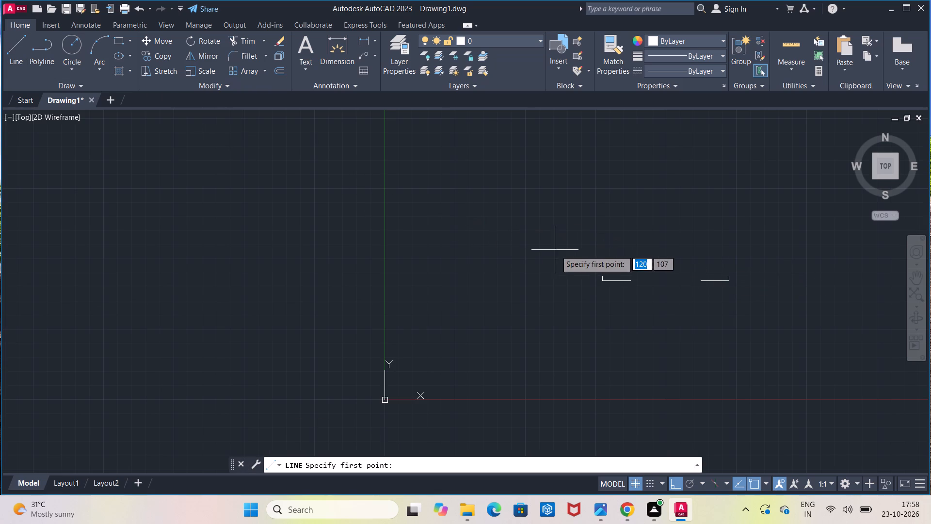
click(602, 273)
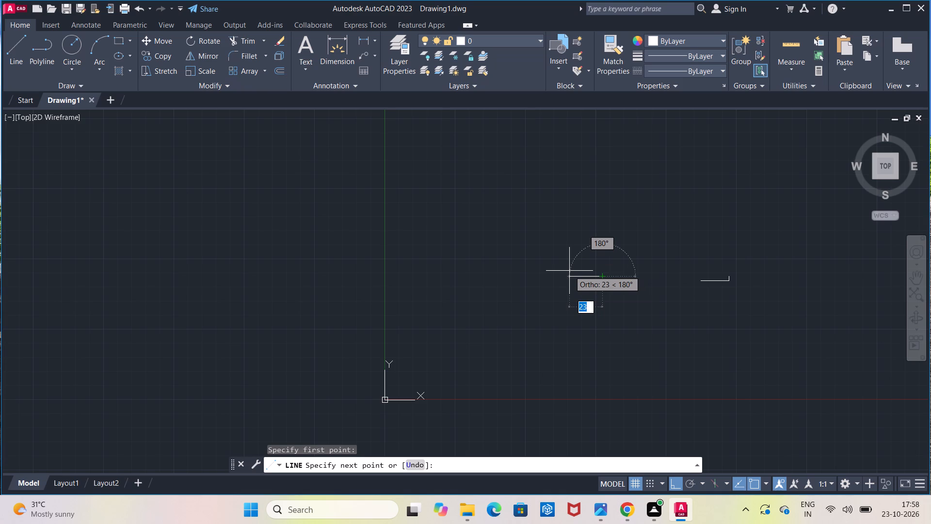
key(2)
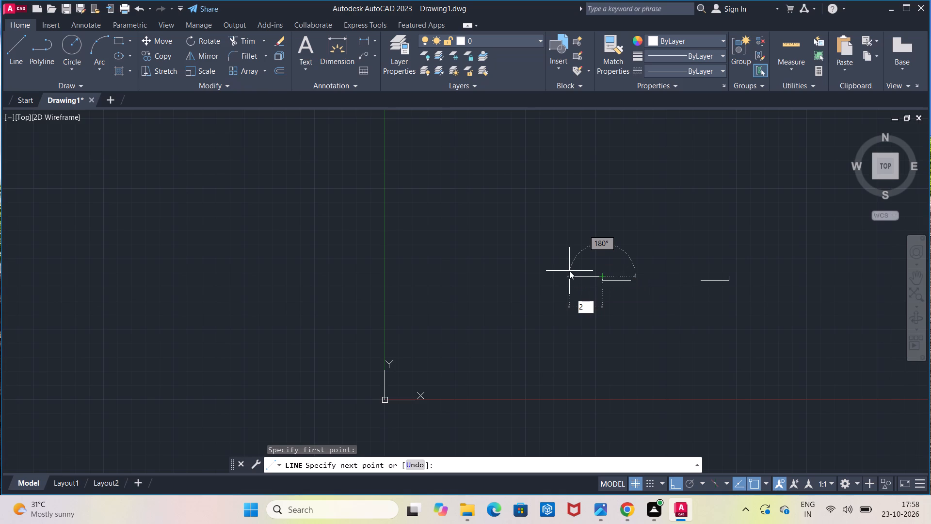
key(5)
key(Return)
key(Escape)
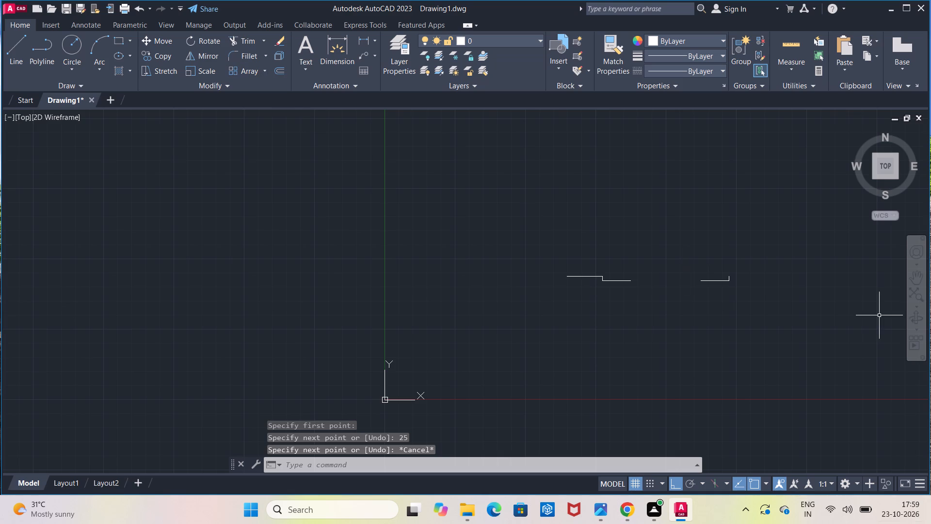
click(17, 60)
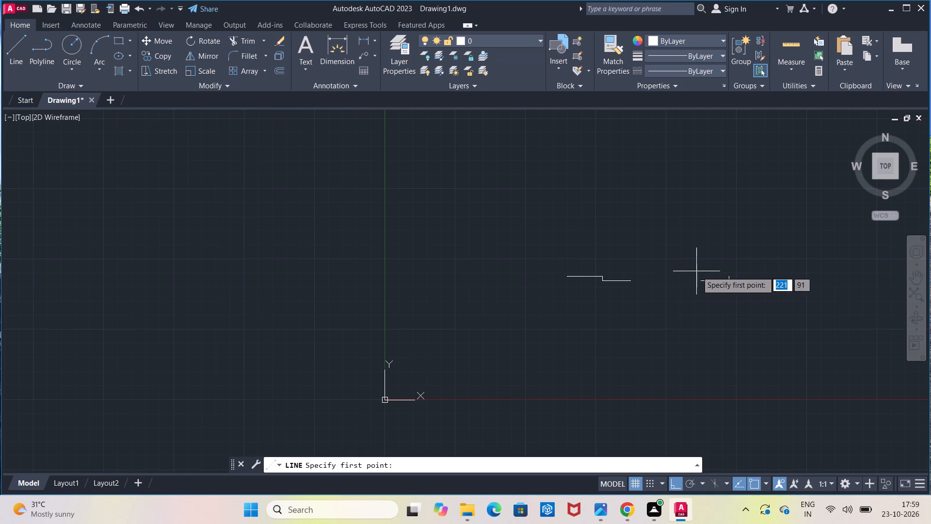
click(732, 273)
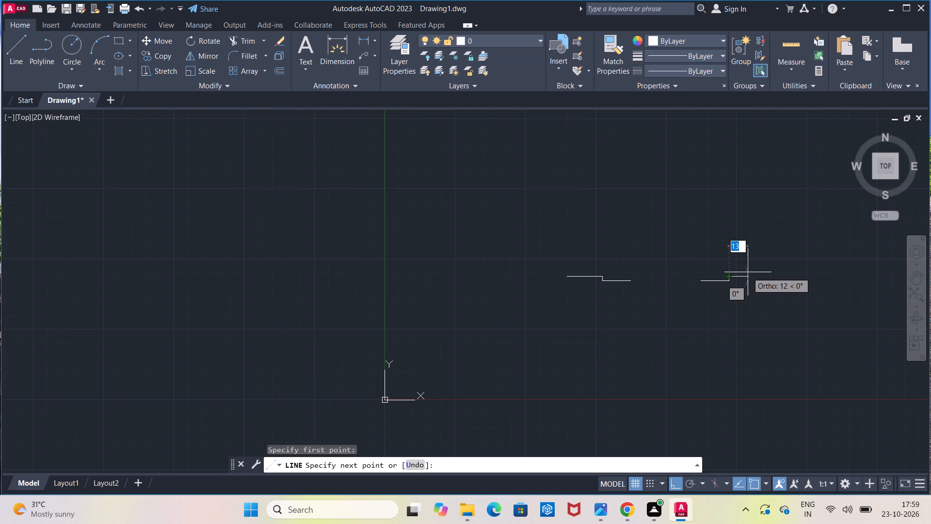
key(2)
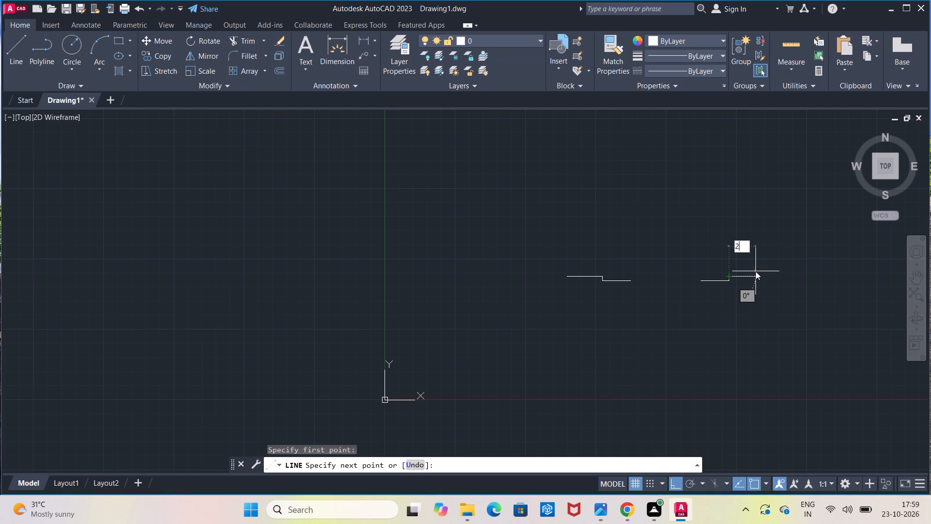
key(5)
key(Return)
key(Escape)
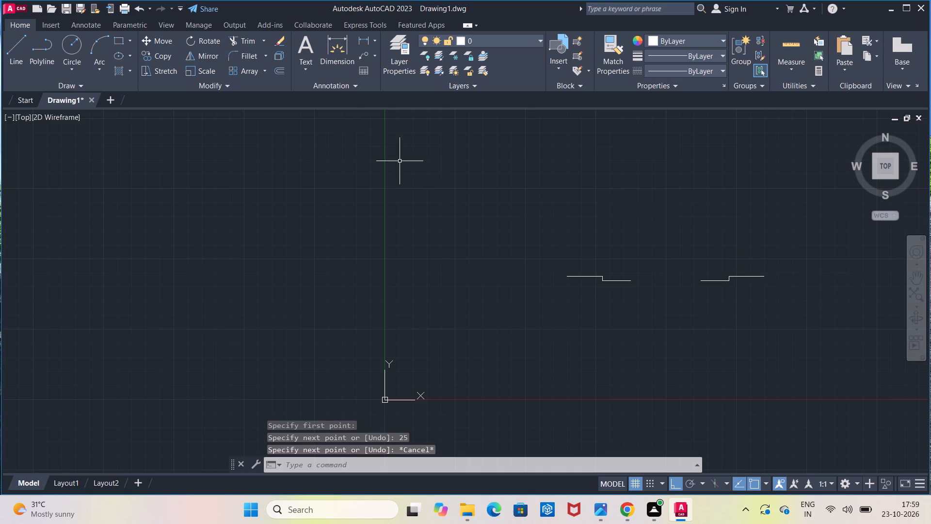
Check the overall width between the outer ends of the two 25 mm lines with a temporary linear dimension, without placing it.
click(360, 40)
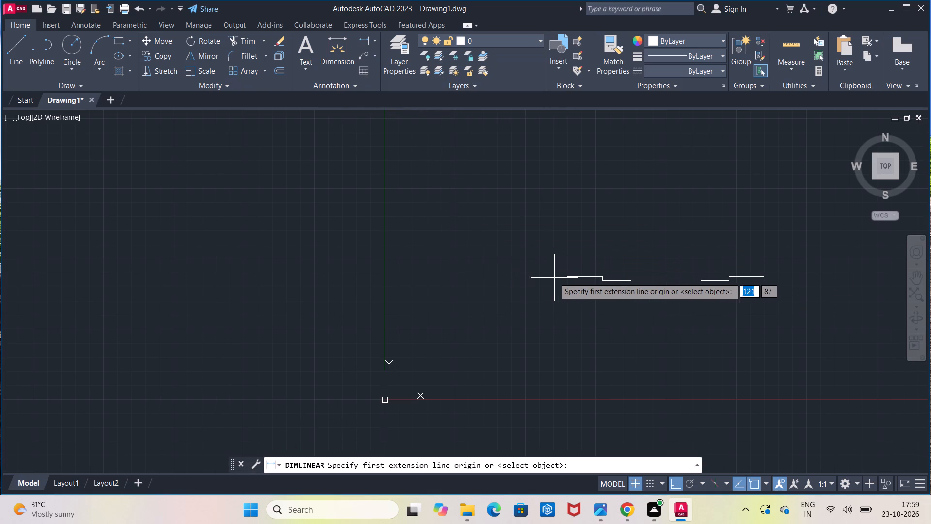
click(564, 277)
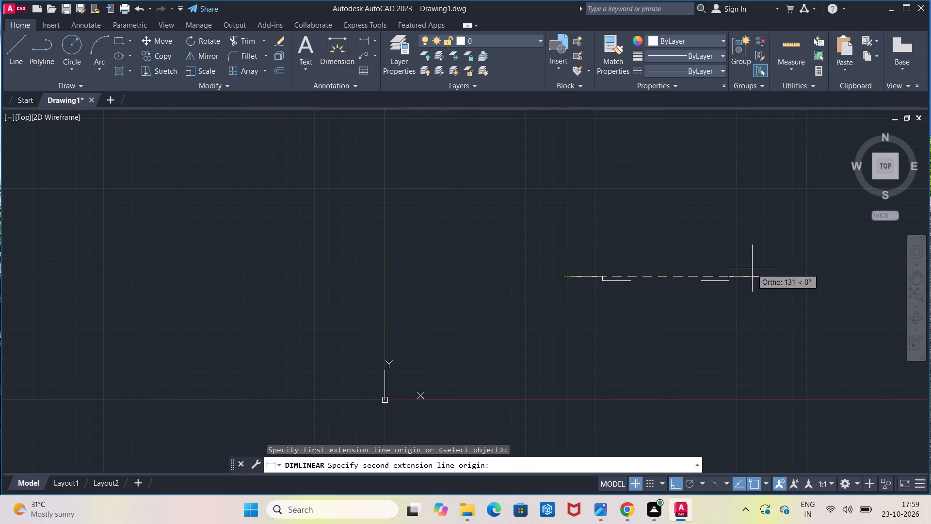
click(768, 277)
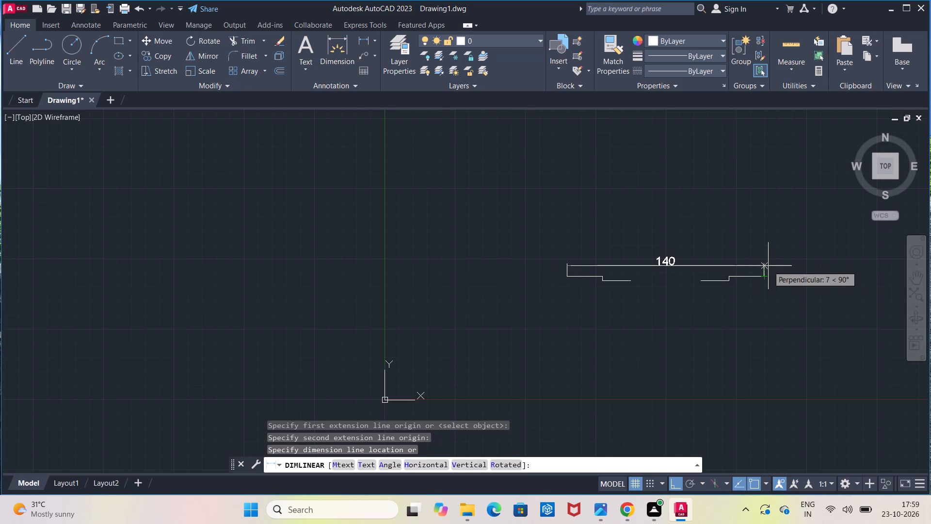
key(Escape)
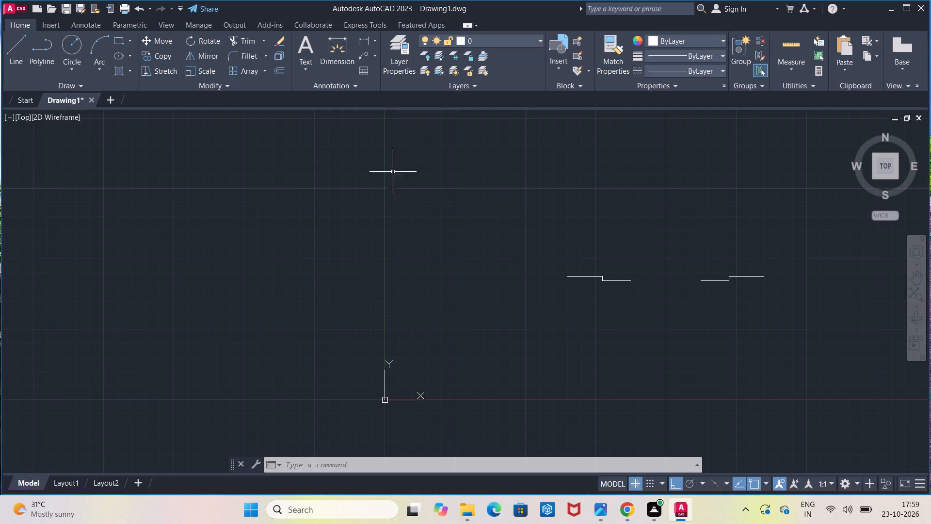
Draw a 12 mm vertical line upward from the outer end of each 25 mm line.
click(14, 54)
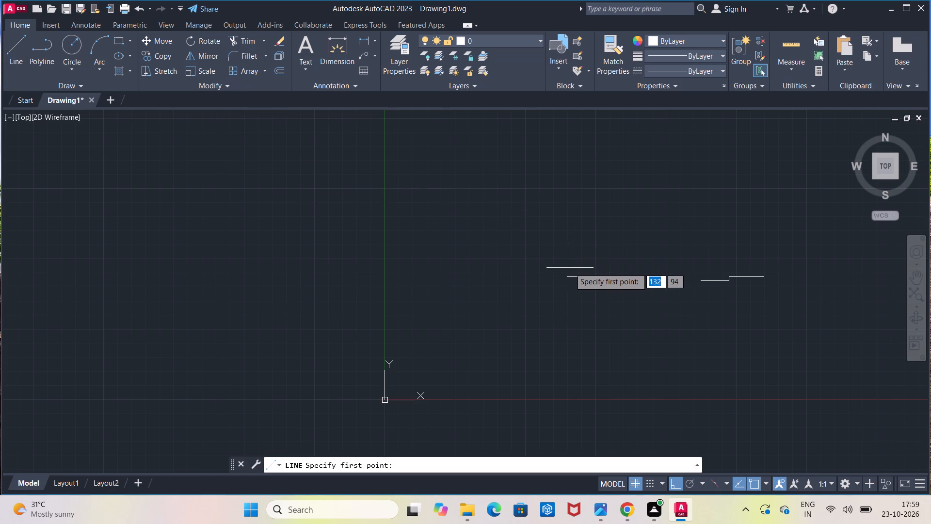
click(565, 275)
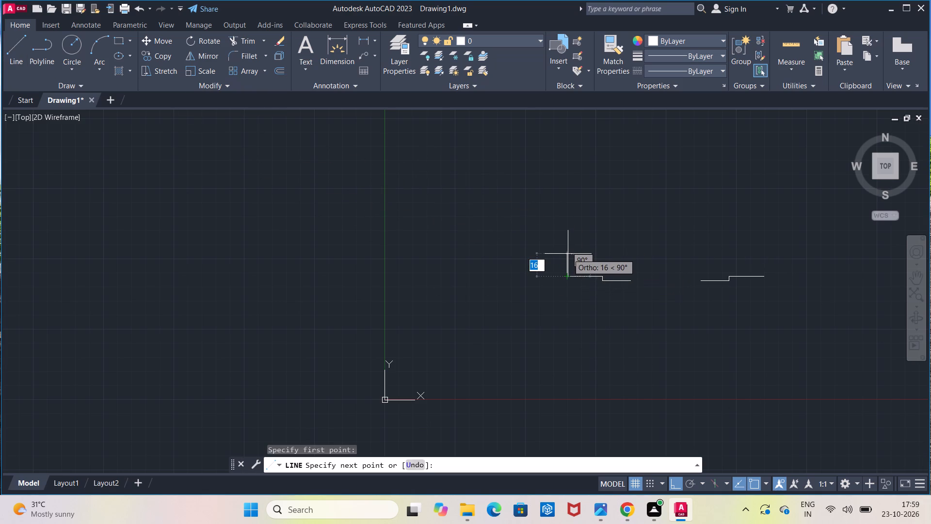
text(12)
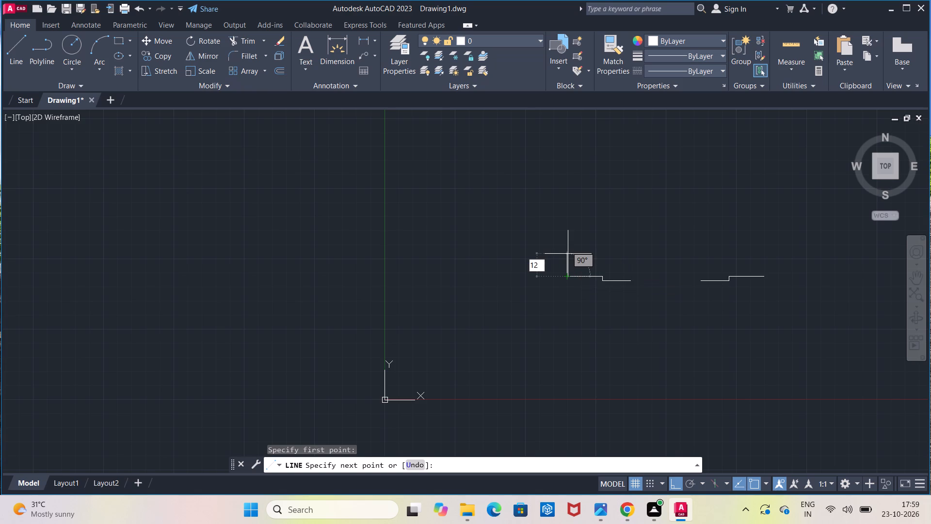
key(Return)
key(Escape)
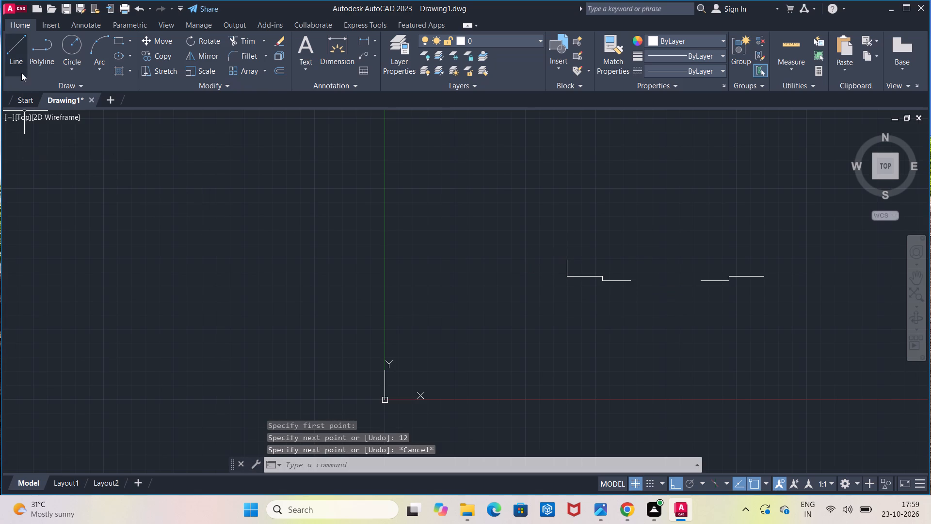
click(21, 63)
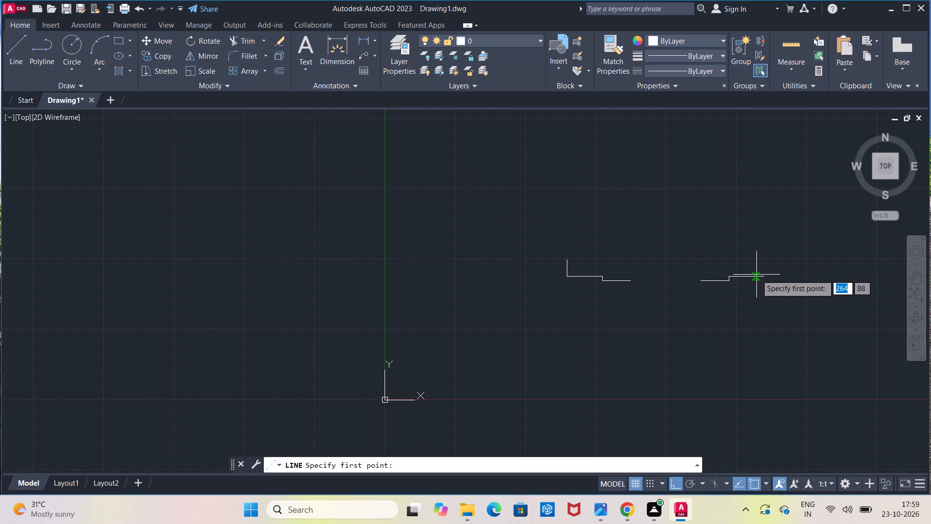
click(762, 275)
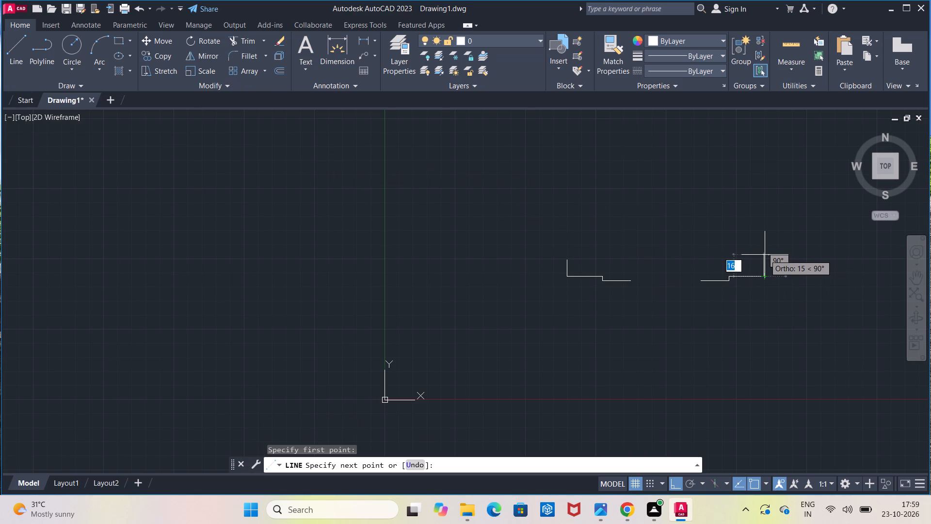
text(12)
key(Return)
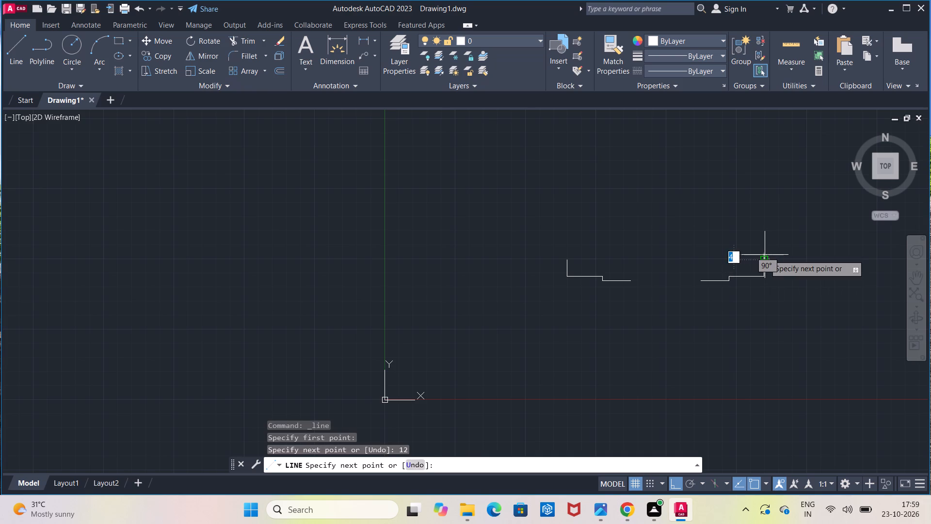
key(Escape)
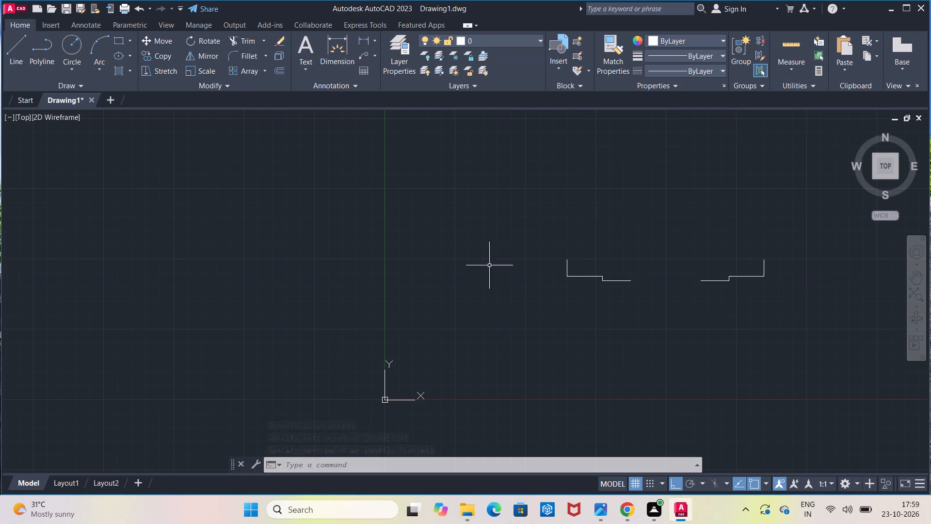
Draw a 20 mm horizontal line inward from the top end of each 12 mm vertical line.
click(6, 46)
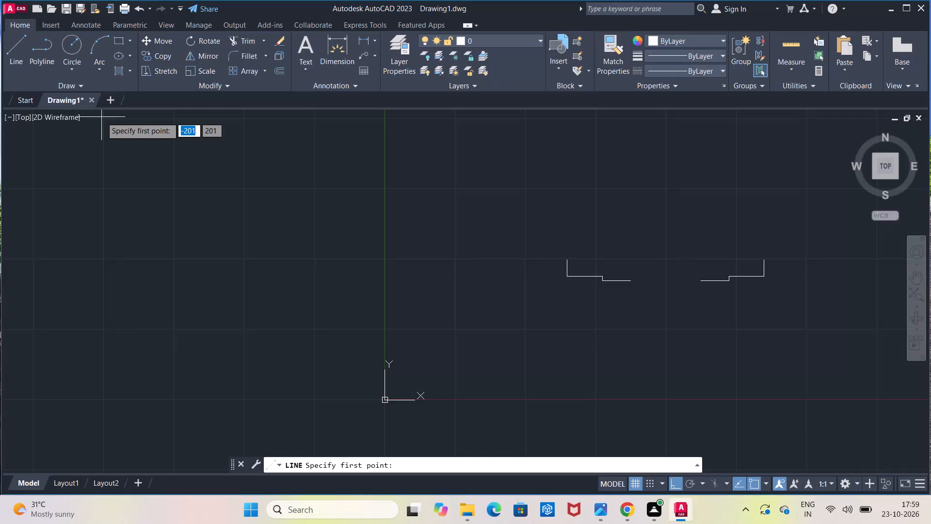
click(570, 260)
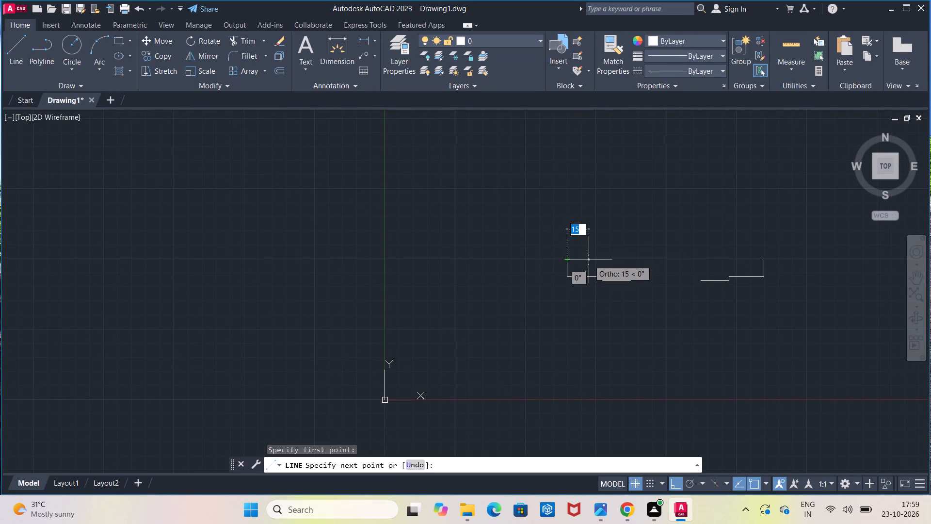
key(2)
key(0)
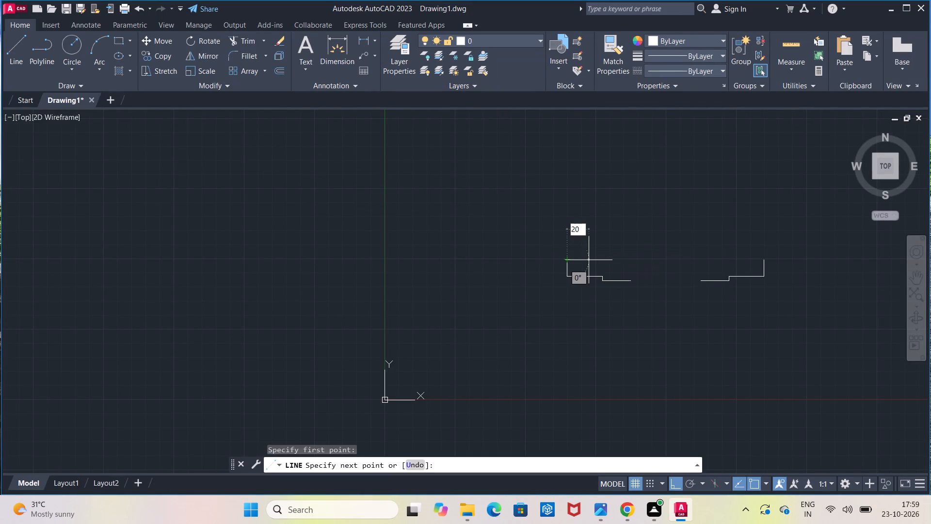
key(Return)
key(Escape)
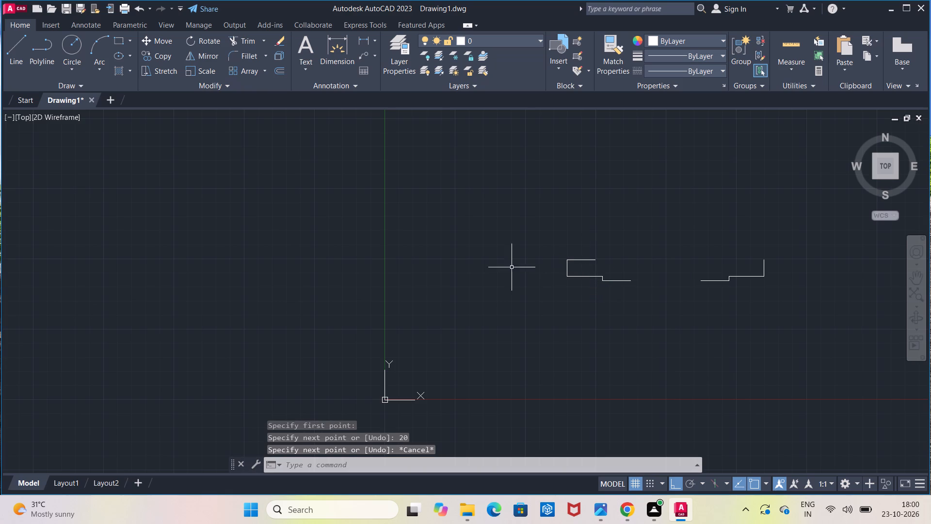
click(26, 62)
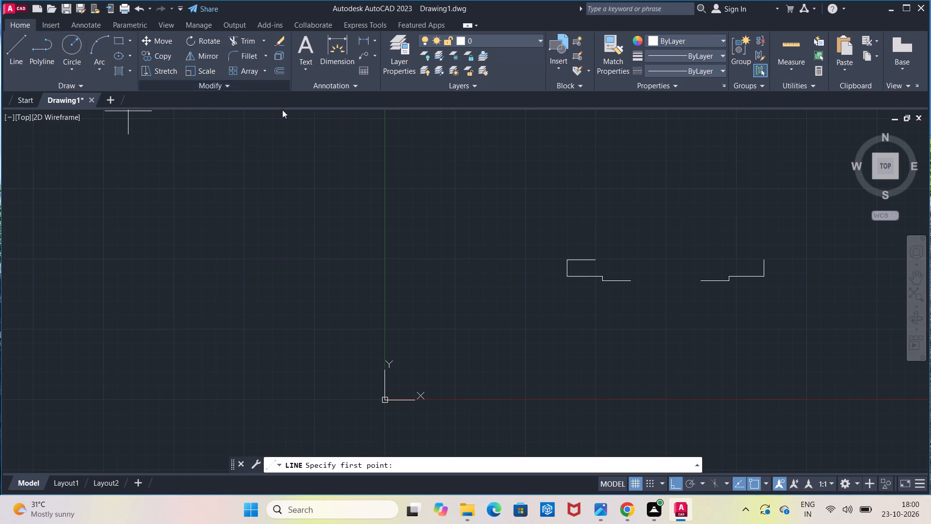
click(765, 259)
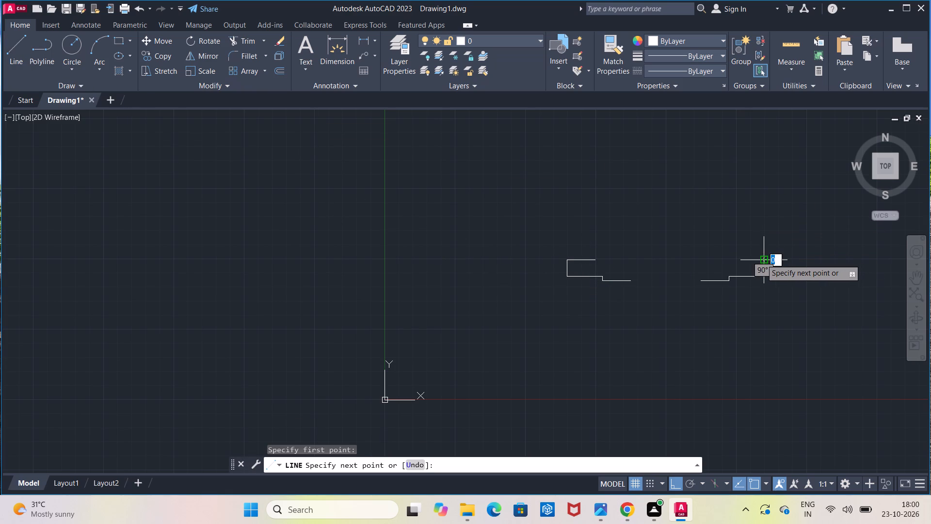
text(20)
key(Return)
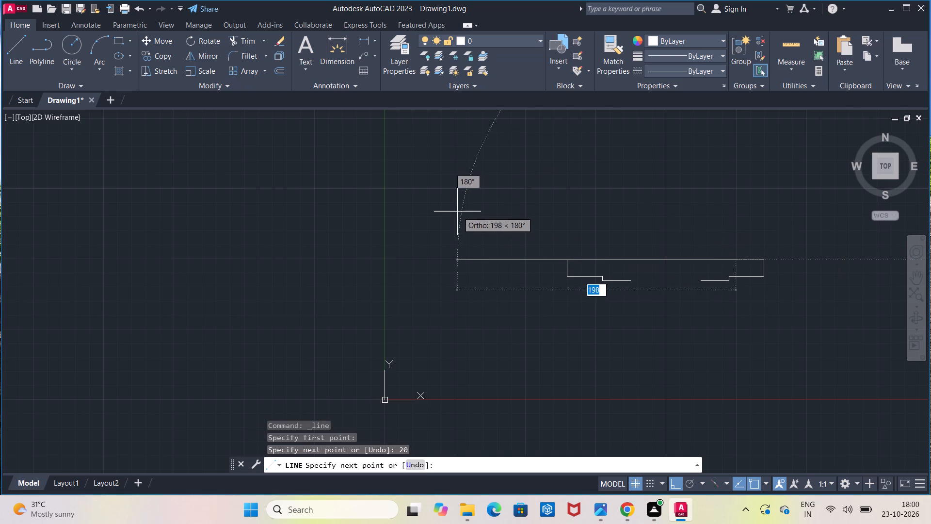
key(Escape)
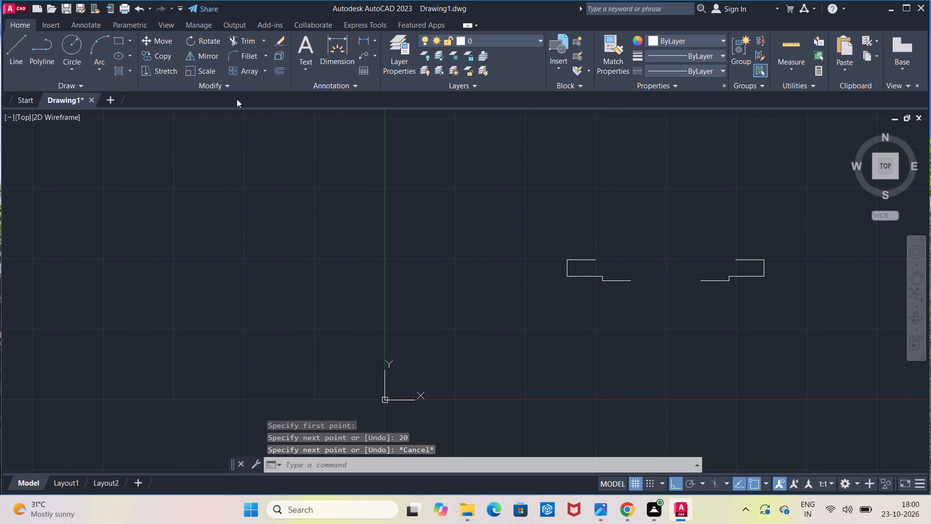
Check the gap between the inner ends of the two upper 20 mm lines with a temporary linear dimension, without placing it.
click(359, 42)
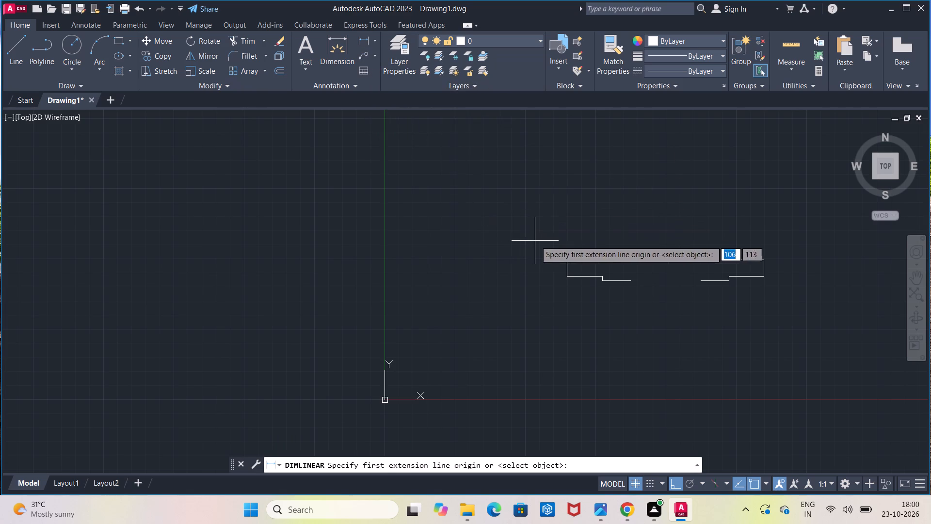
click(594, 258)
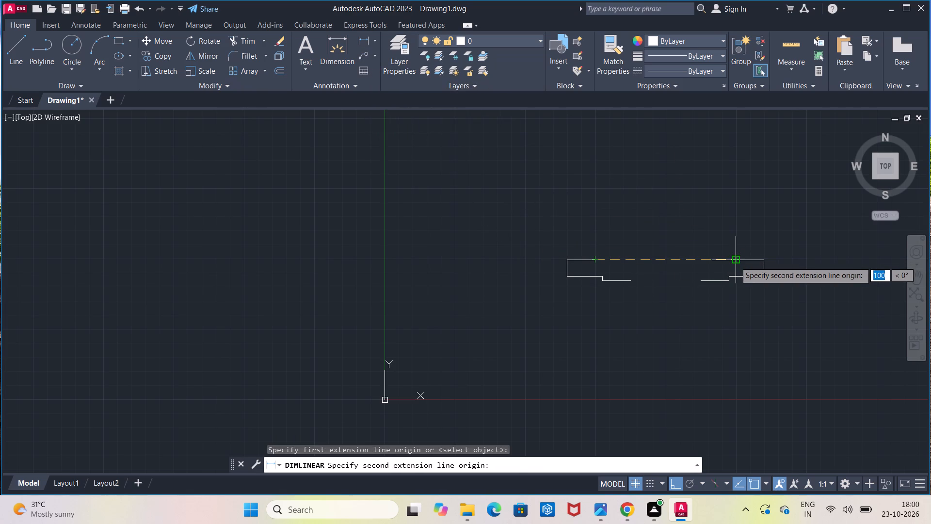
click(735, 262)
key(Escape)
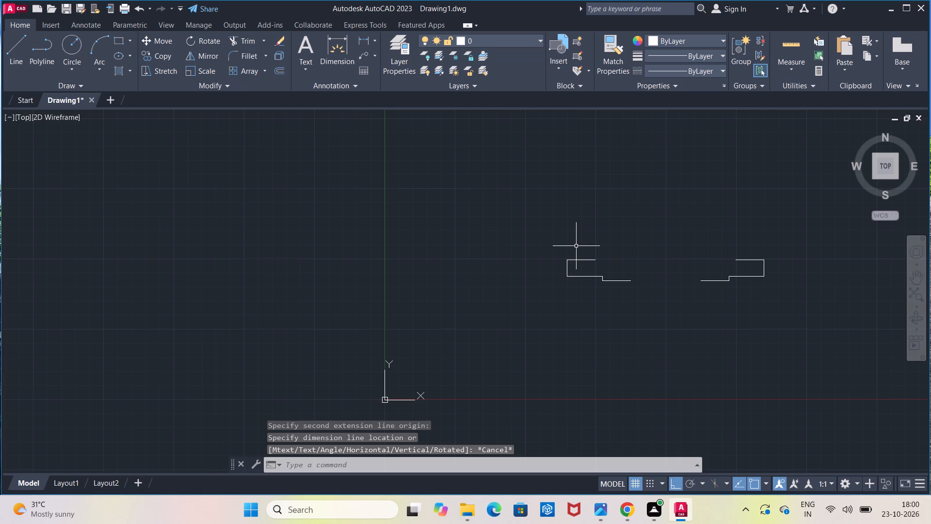
Erase the upper 20 mm horizontal line on the left side of the profile.
click(592, 259)
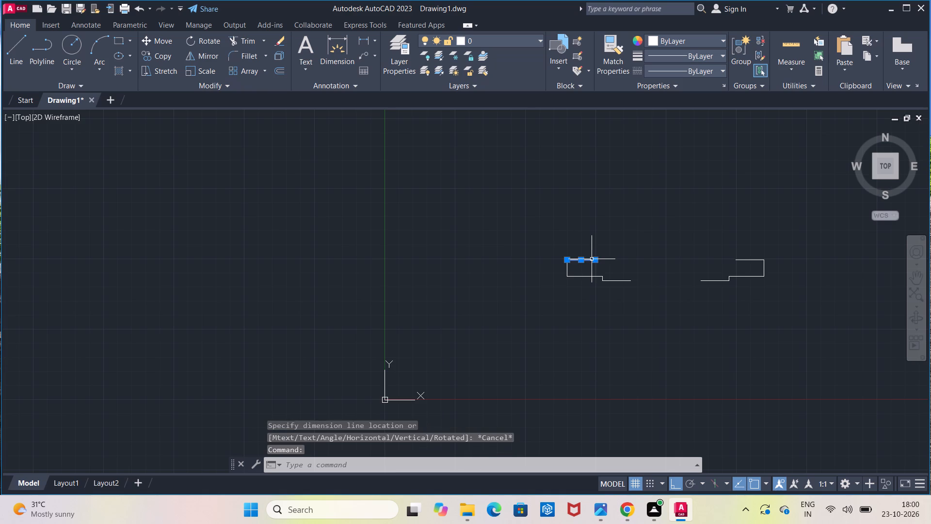
key(Delete)
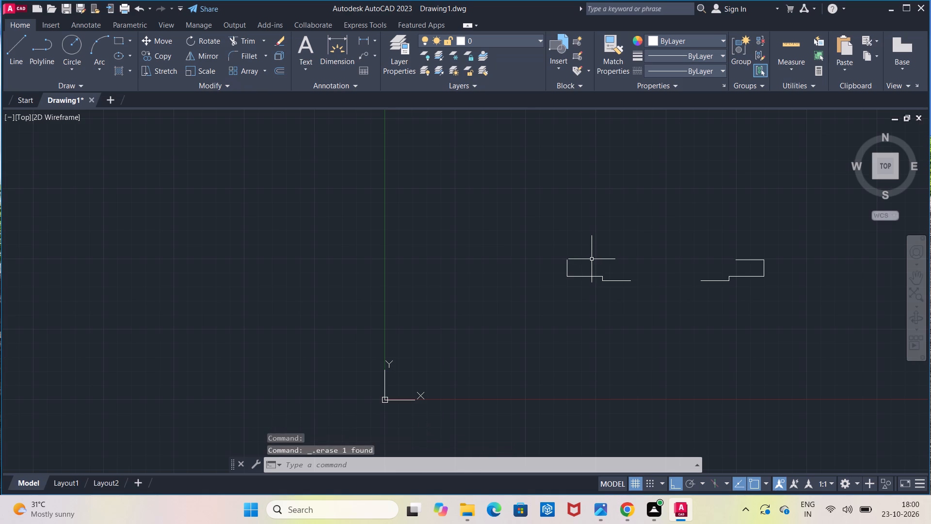
Erase the remaining upper 20 mm horizontal line on the right side of the profile.
click(748, 262)
key(Delete)
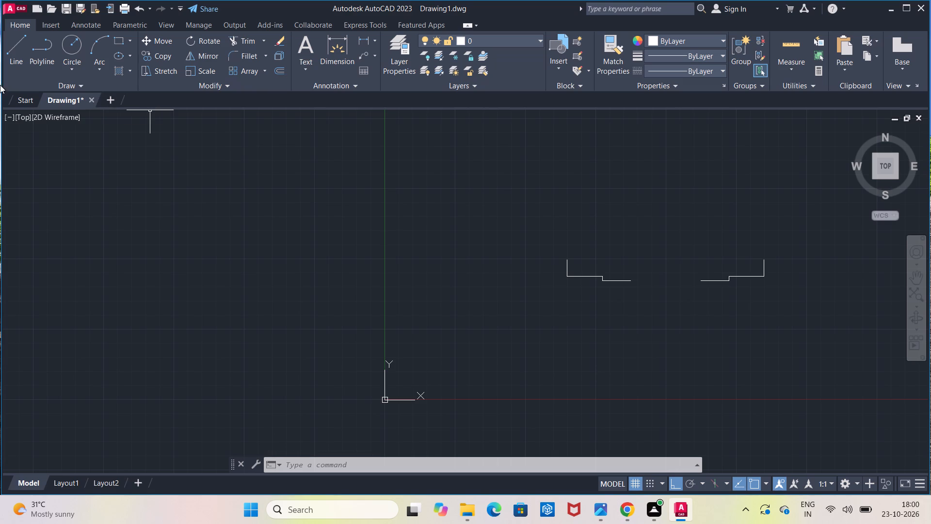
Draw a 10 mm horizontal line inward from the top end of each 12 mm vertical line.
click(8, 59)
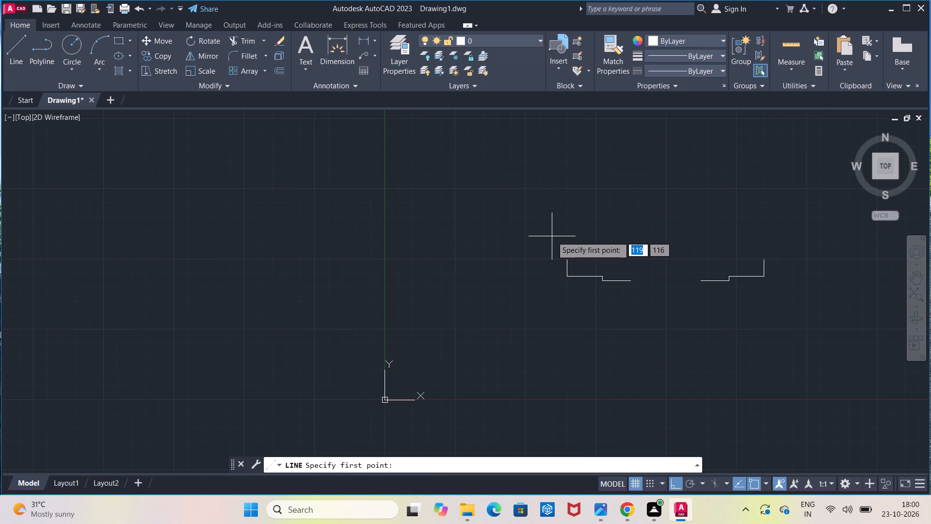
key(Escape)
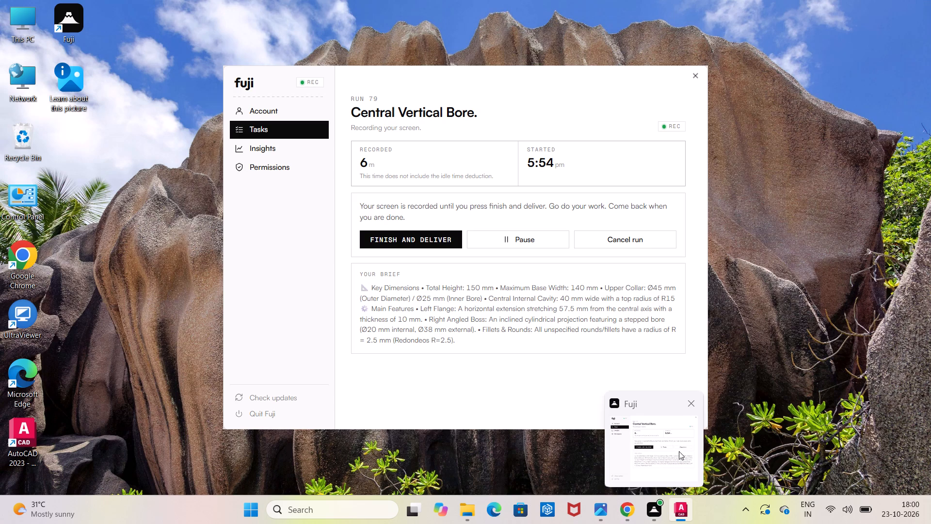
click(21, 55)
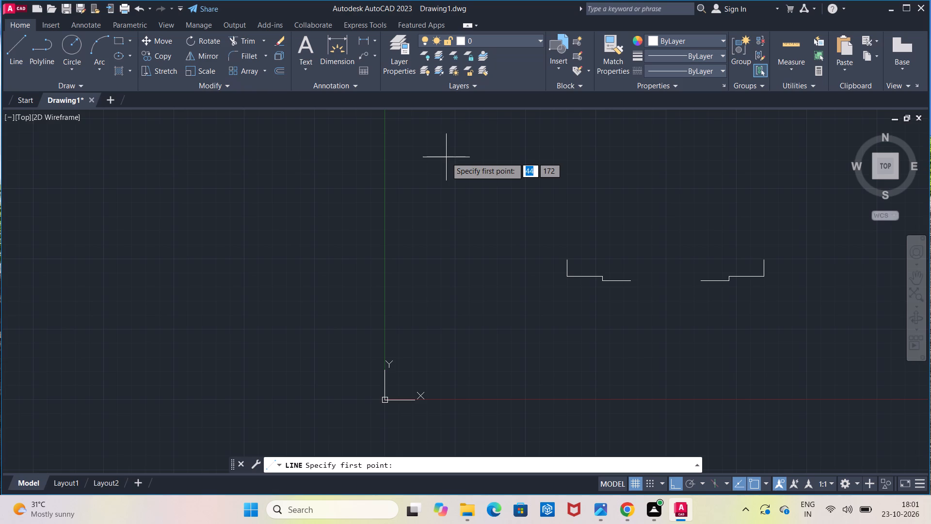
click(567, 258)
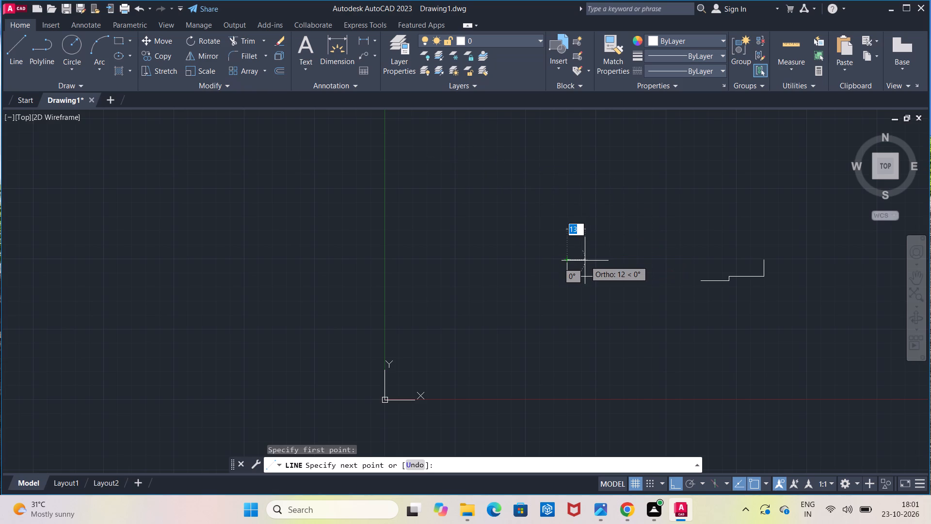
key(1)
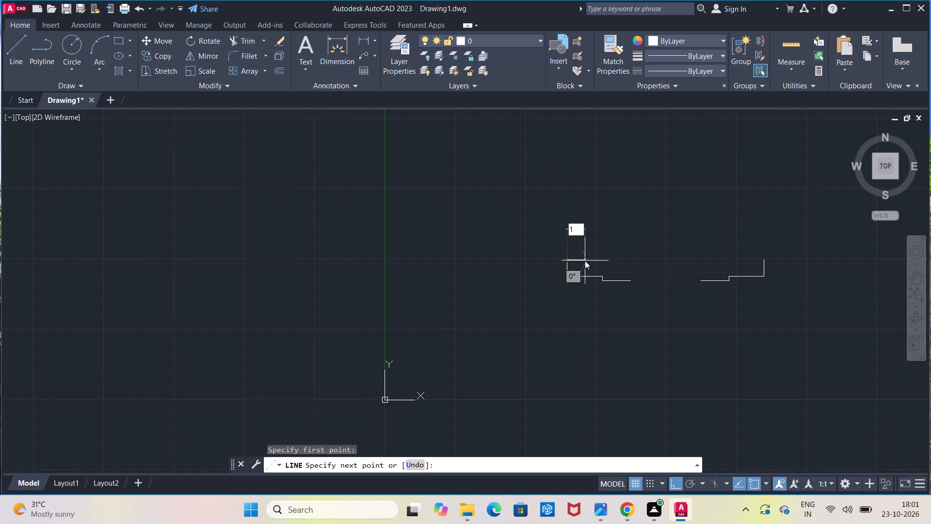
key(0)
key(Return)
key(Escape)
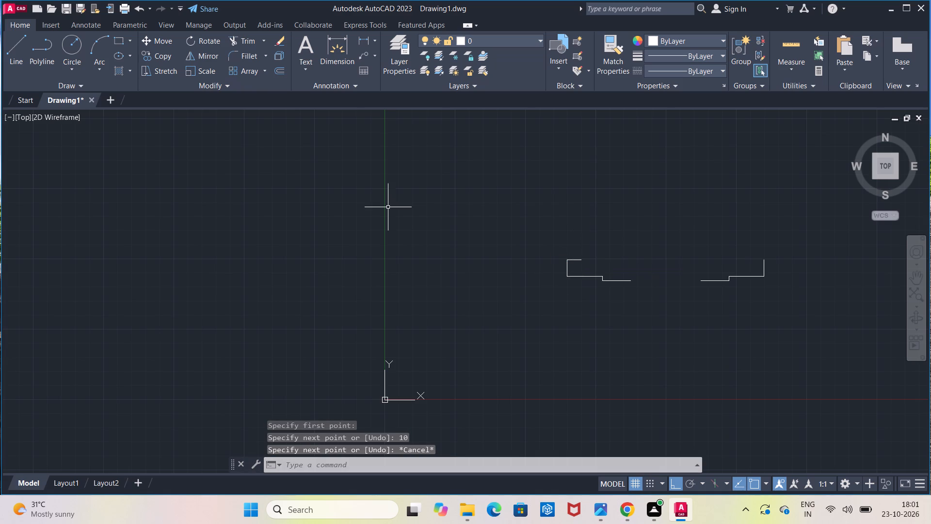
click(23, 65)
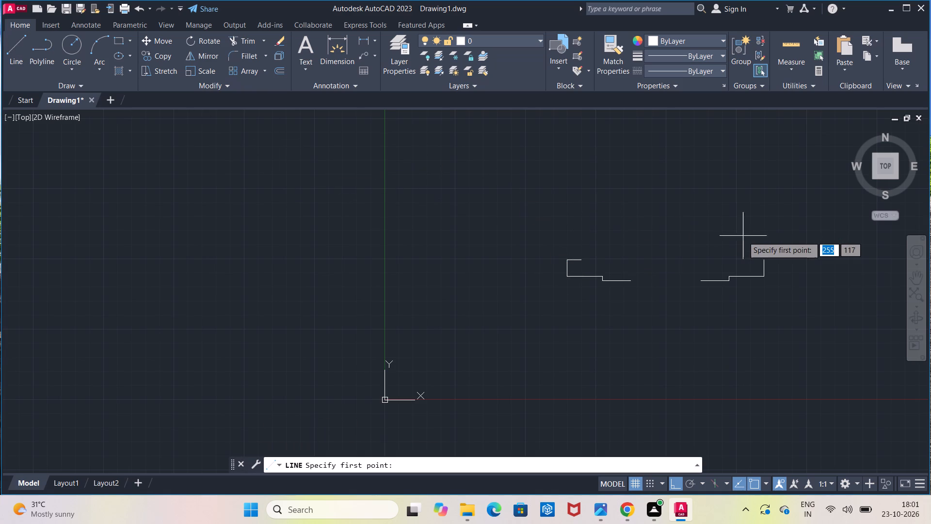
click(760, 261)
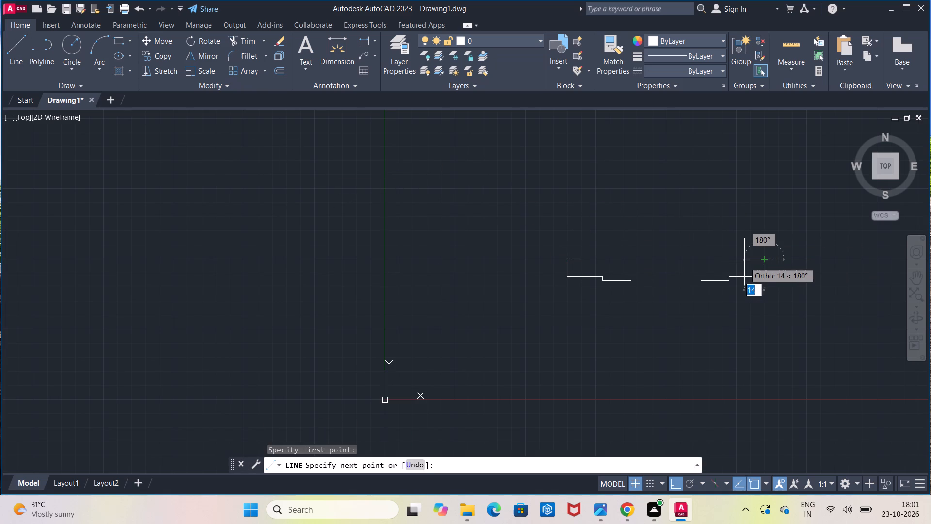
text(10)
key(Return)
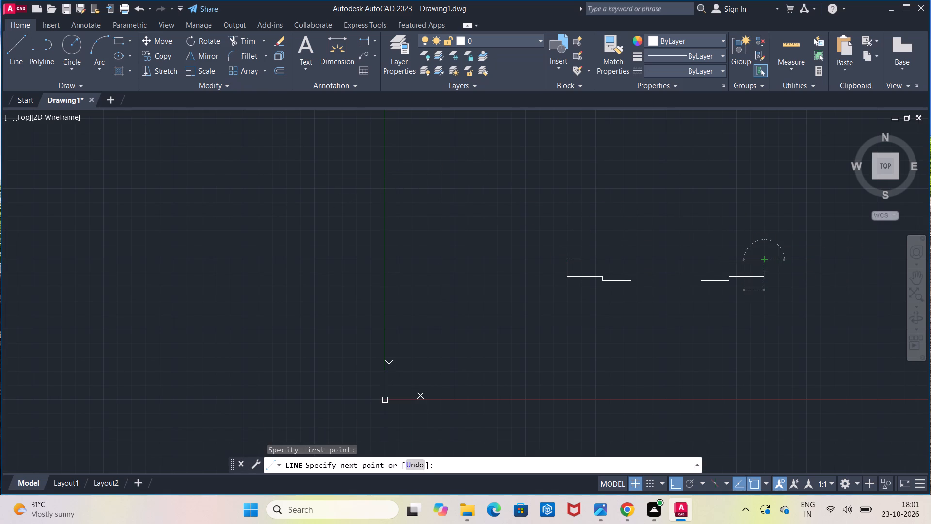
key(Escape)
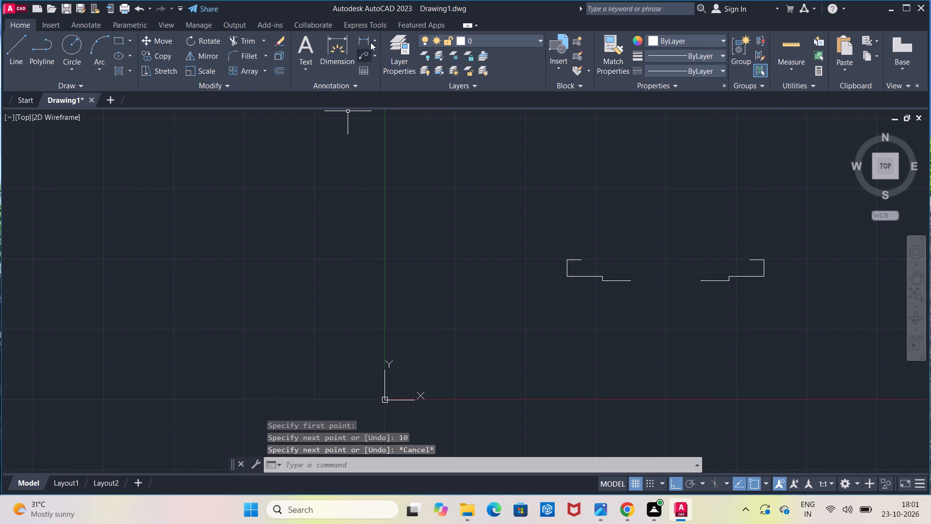
Check the gap between the inner ends of the two upper 10 mm lines with a temporary linear dimension, without placing it.
click(359, 39)
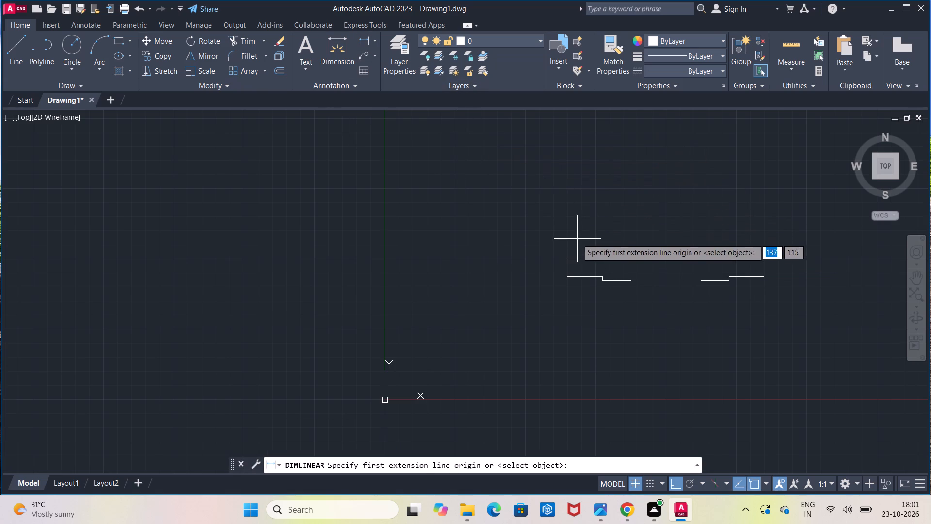
click(584, 259)
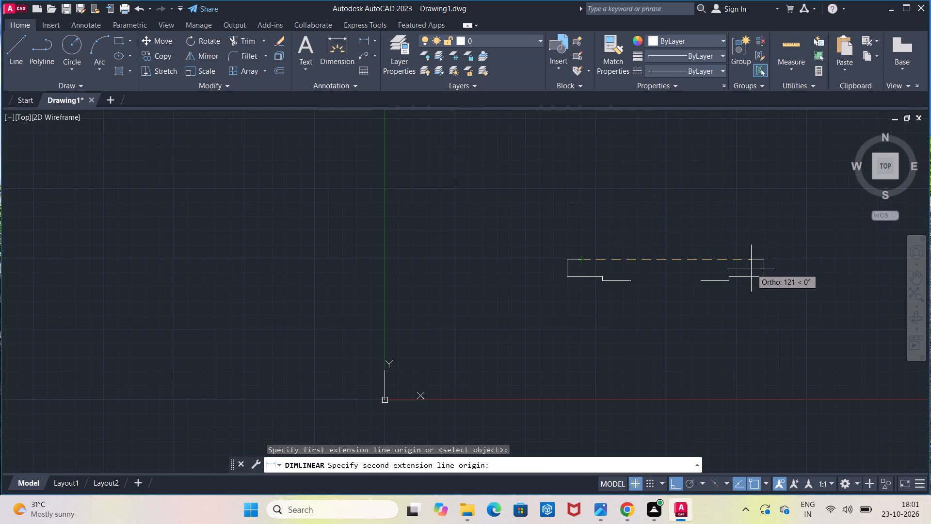
click(751, 263)
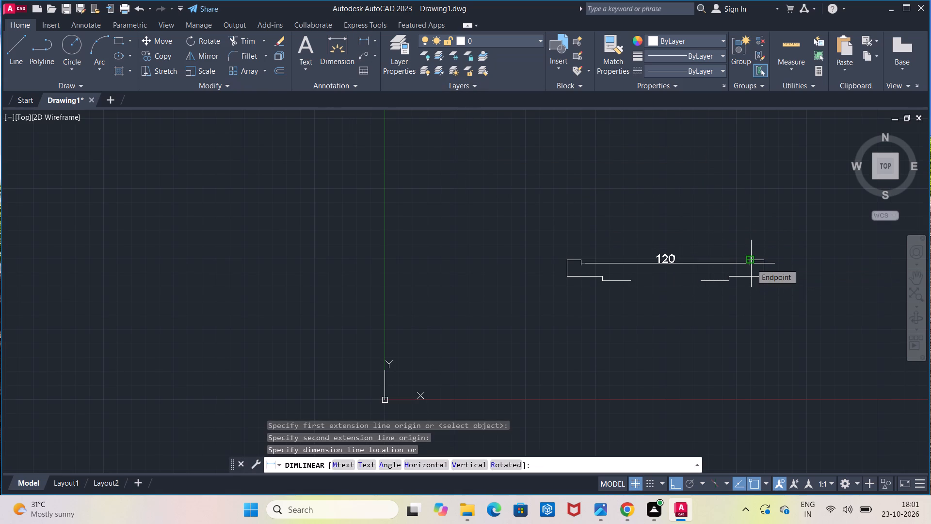
key(Escape)
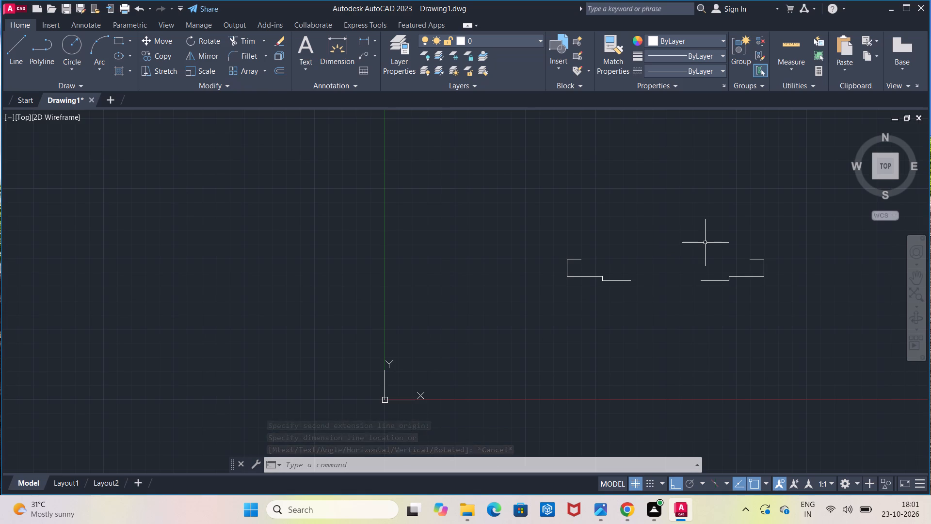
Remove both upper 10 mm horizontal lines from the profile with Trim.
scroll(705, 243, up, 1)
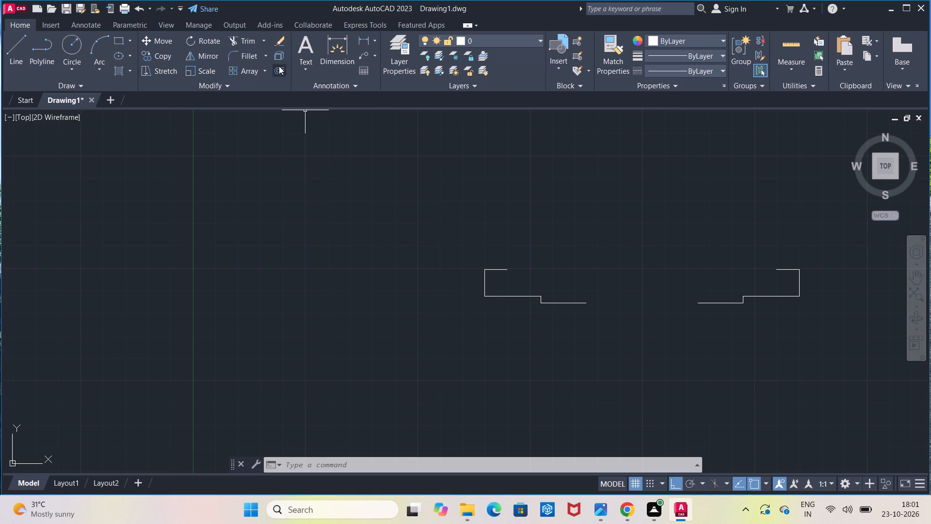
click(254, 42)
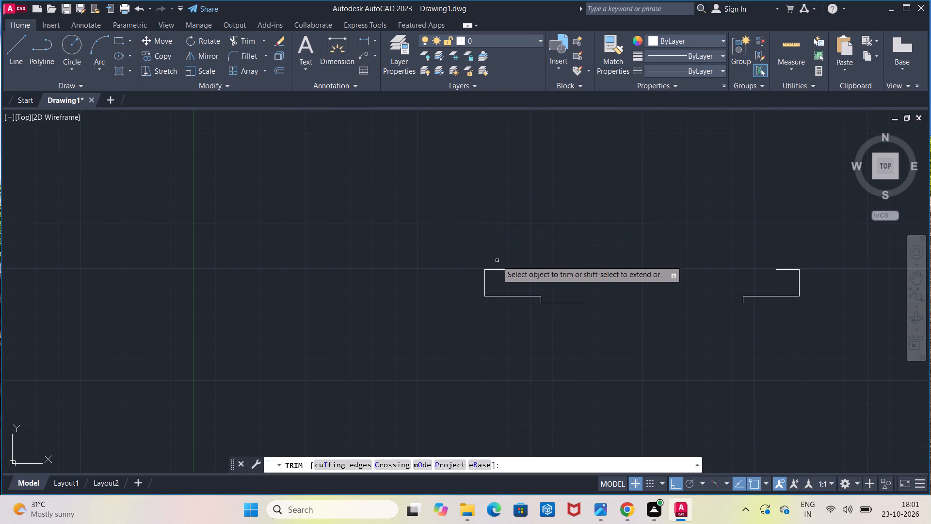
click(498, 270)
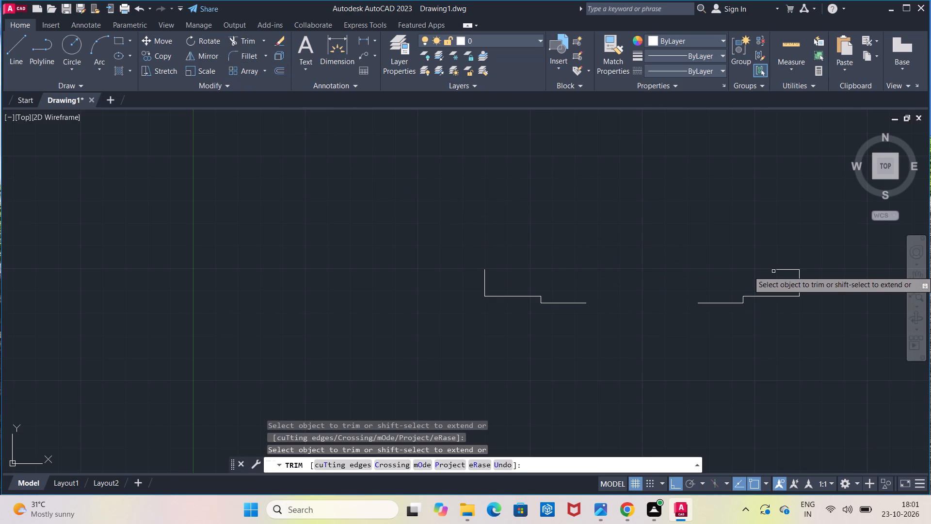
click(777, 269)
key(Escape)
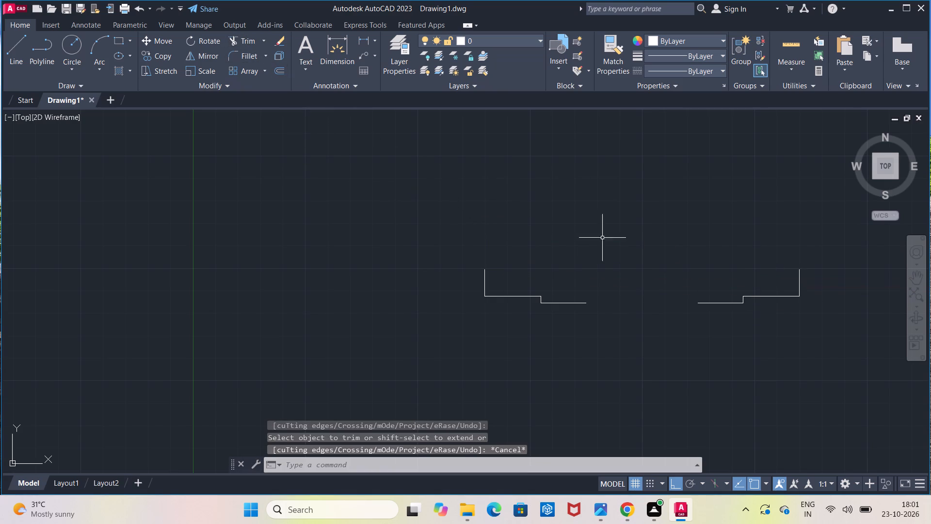
Draw a 15 mm horizontal line inward from the top end of each 12 mm vertical line.
click(19, 55)
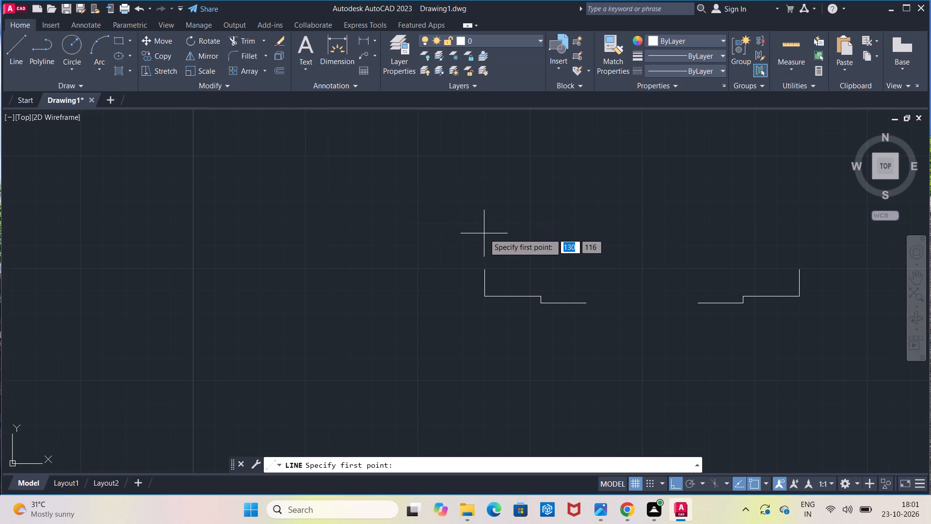
drag(483, 273, 493, 273)
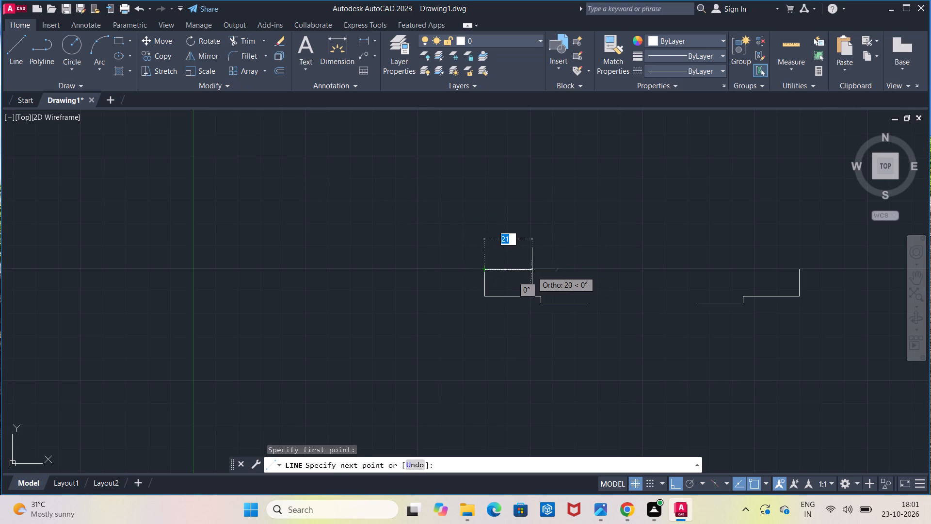
text(15)
key(Return)
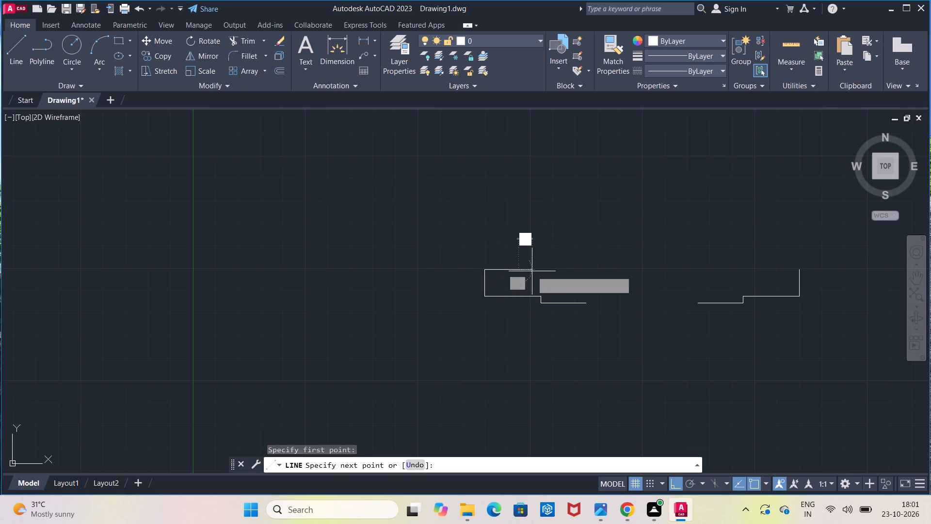
key(Escape)
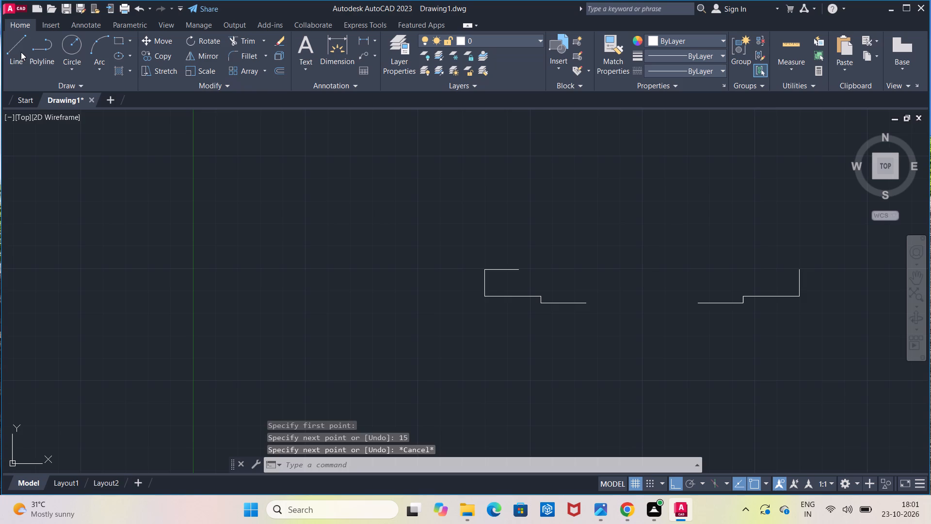
click(21, 52)
click(802, 270)
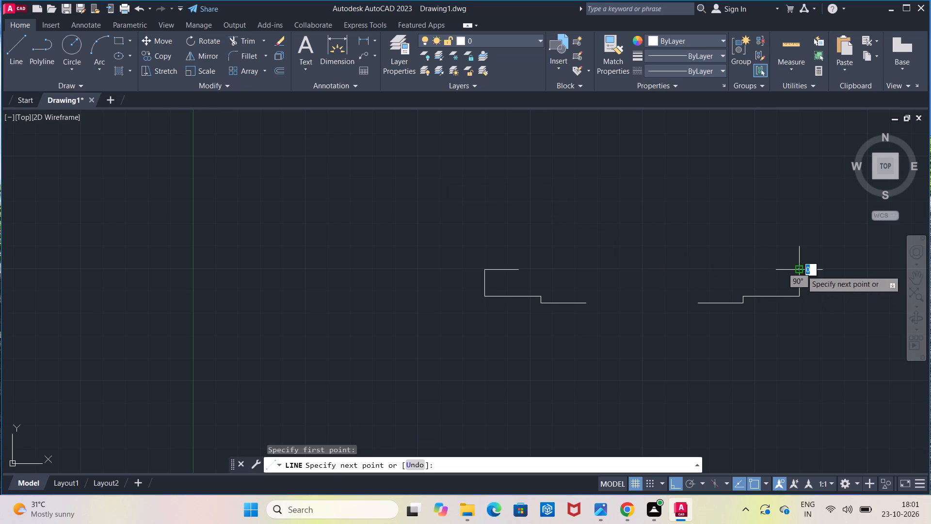
text(15)
key(Return)
key(Escape)
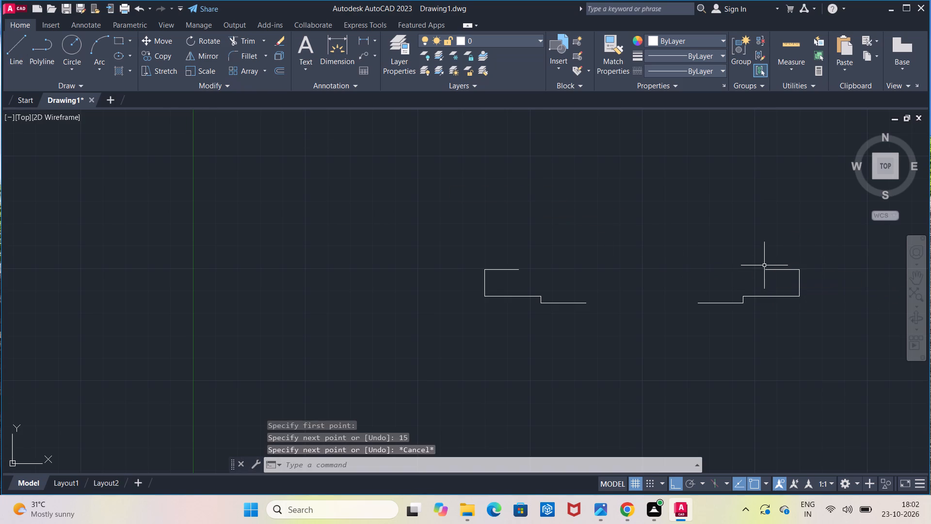
Check the gap between the inner ends of the two upper 15 mm lines with a temporary linear dimension, without placing it.
click(364, 43)
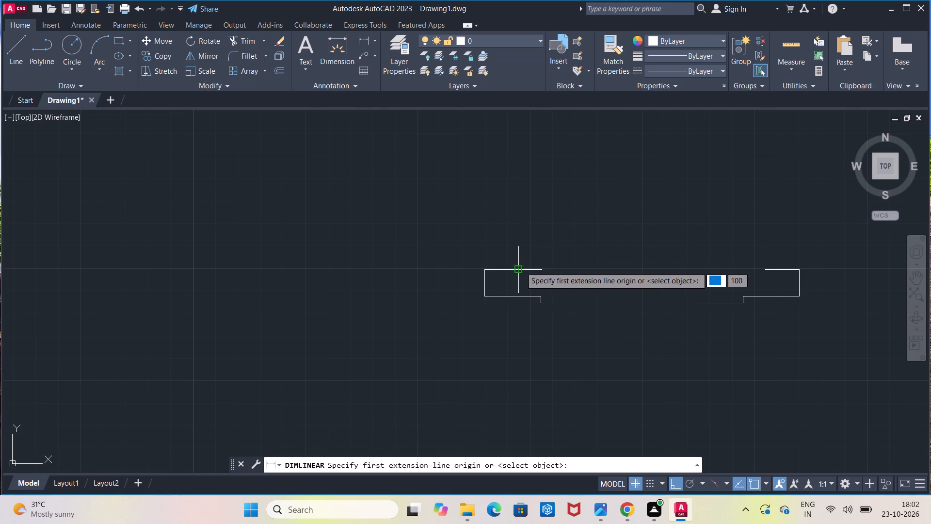
click(521, 267)
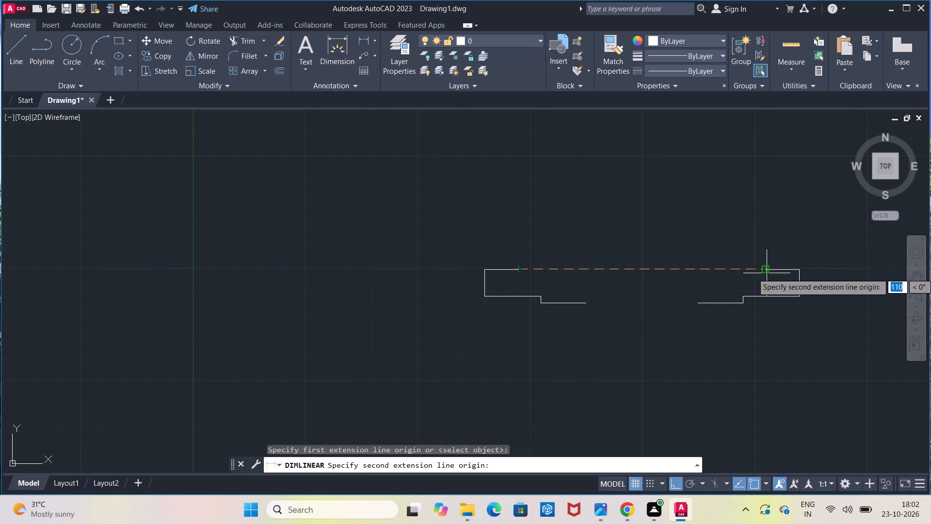
click(768, 273)
key(Escape)
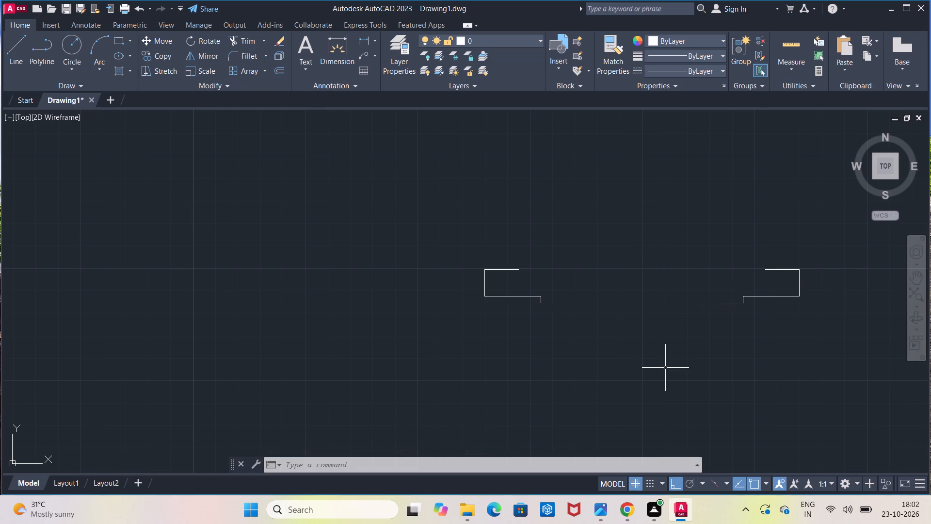
Fillet the upper outer corner on the left side of the profile with a 2.5 mm radius.
click(234, 51)
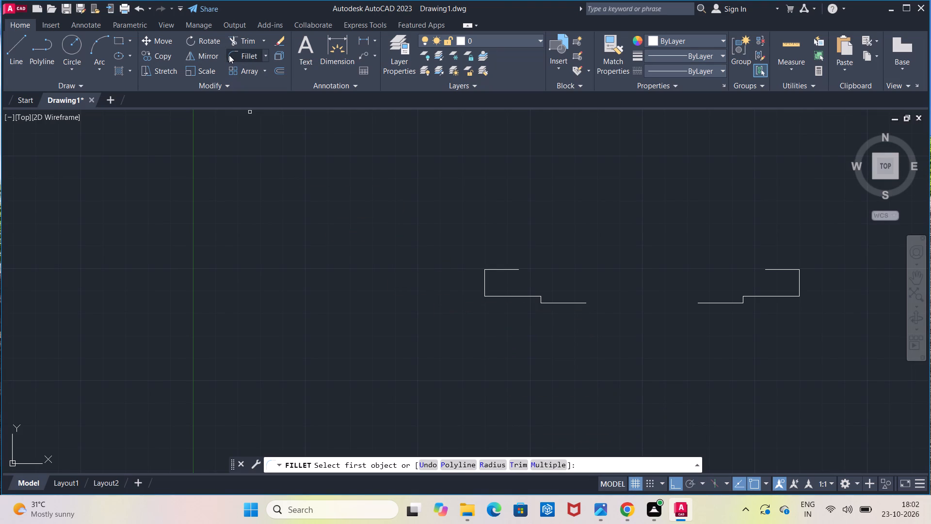
click(229, 55)
click(499, 462)
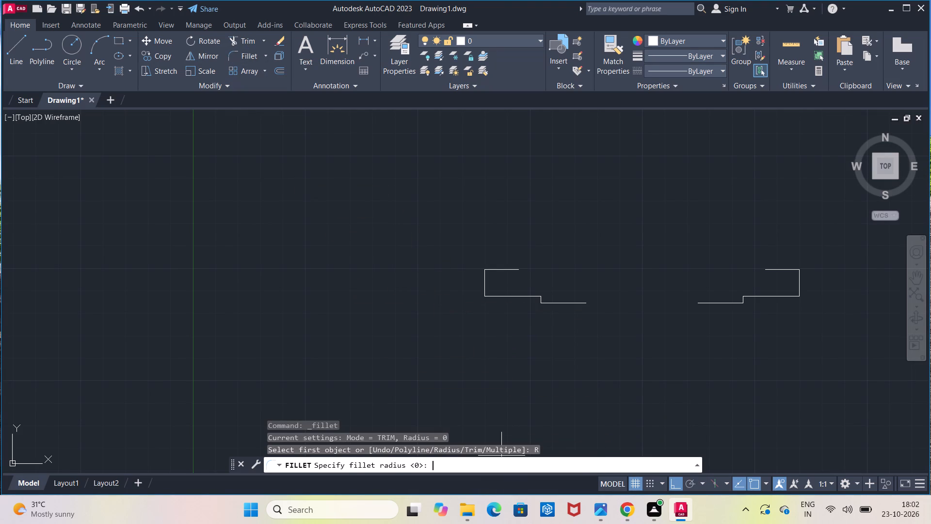
key(2)
text(.5)
key(Return)
click(484, 278)
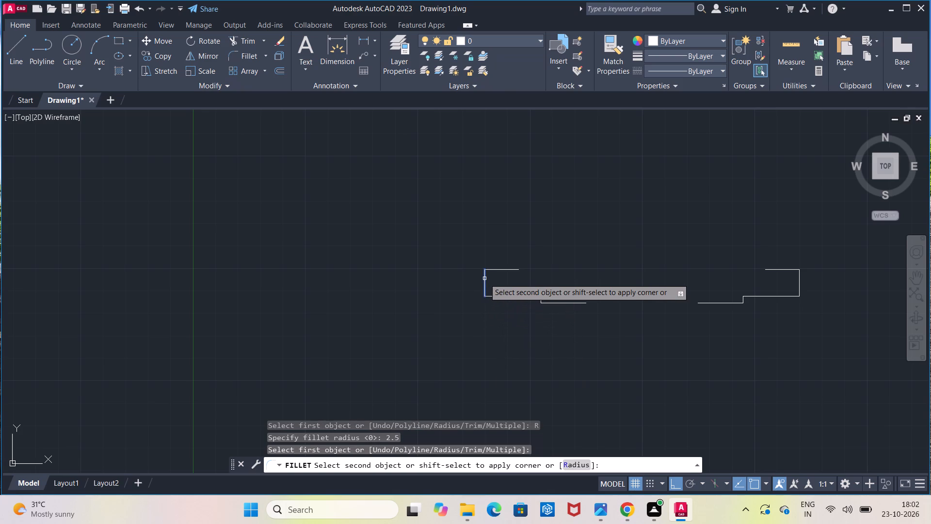
click(490, 270)
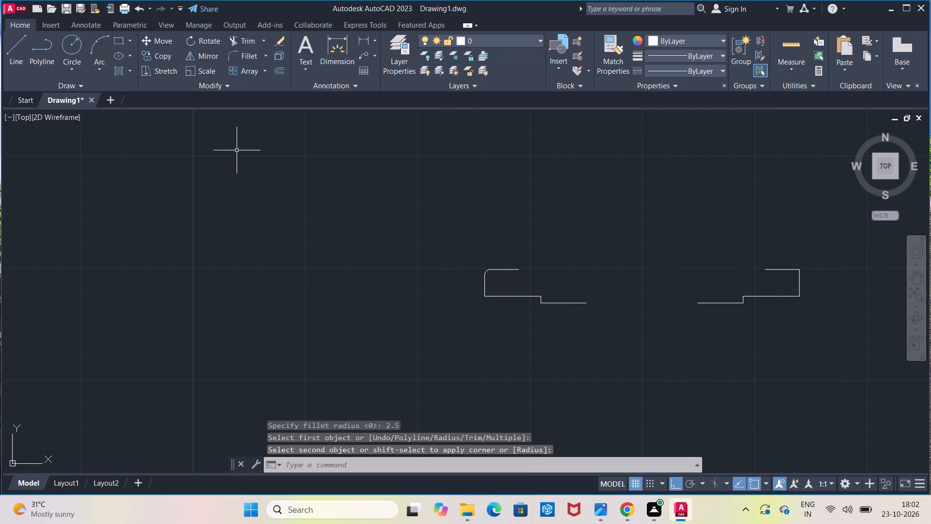
Fillet the upper outer corner on the right side of the profile with the same 2.5 mm radius.
click(251, 59)
click(799, 279)
click(798, 270)
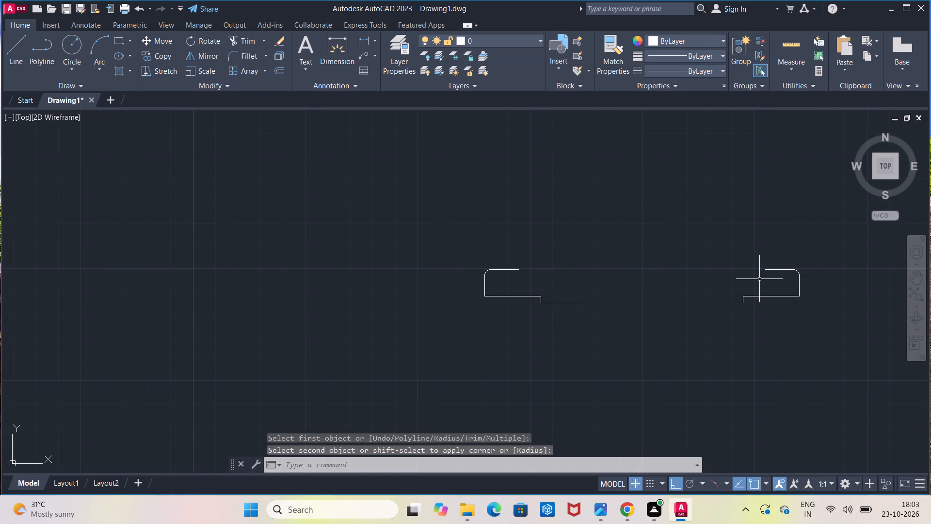
key(Escape)
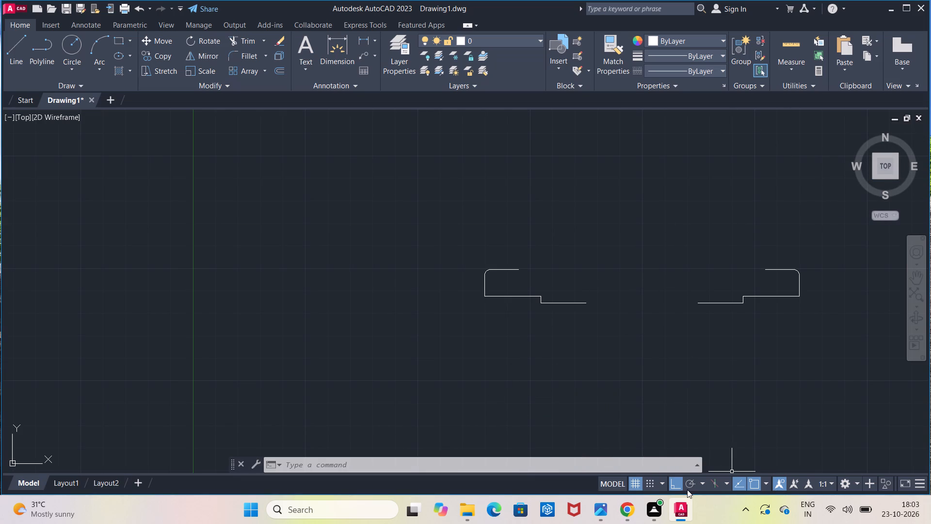
Turn off Ortho mode.
click(673, 487)
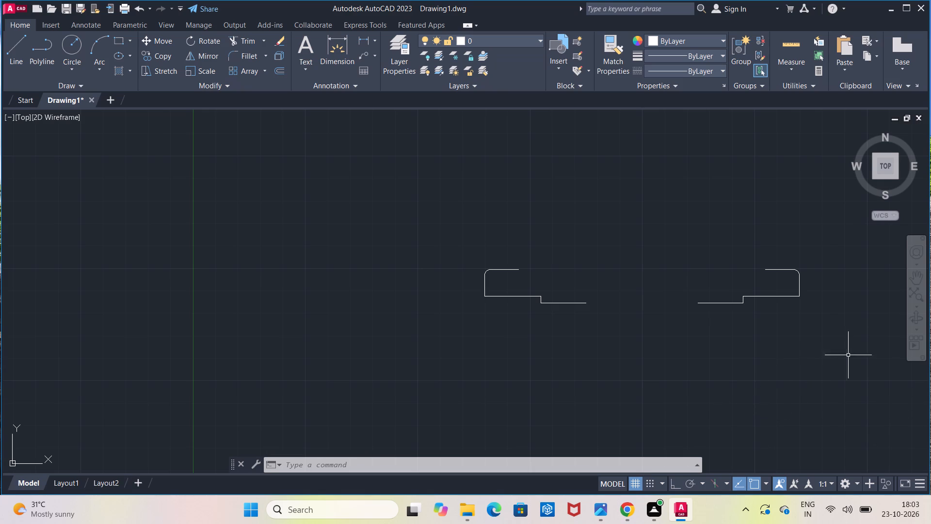
Load the CENTER2 linetype from acadiso.lin and make it the current linetype.
click(7, 46)
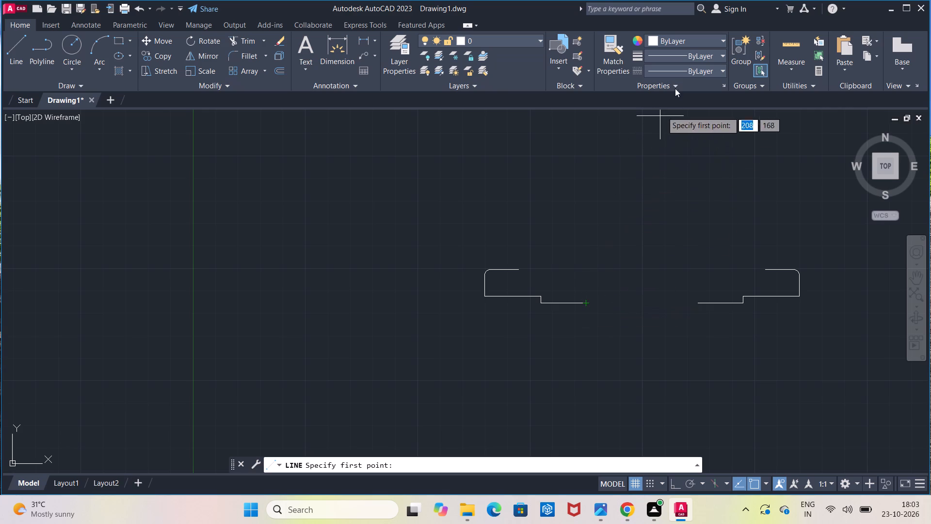
click(698, 63)
click(698, 68)
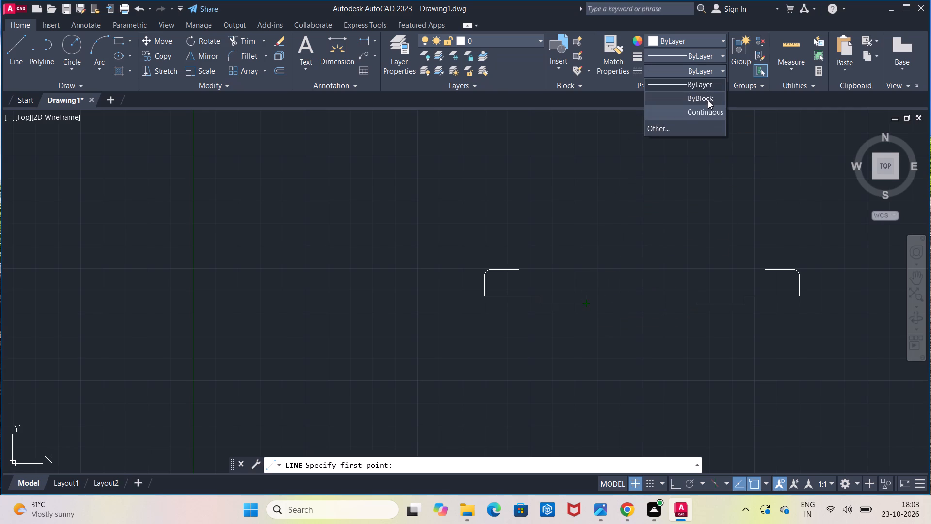
click(701, 123)
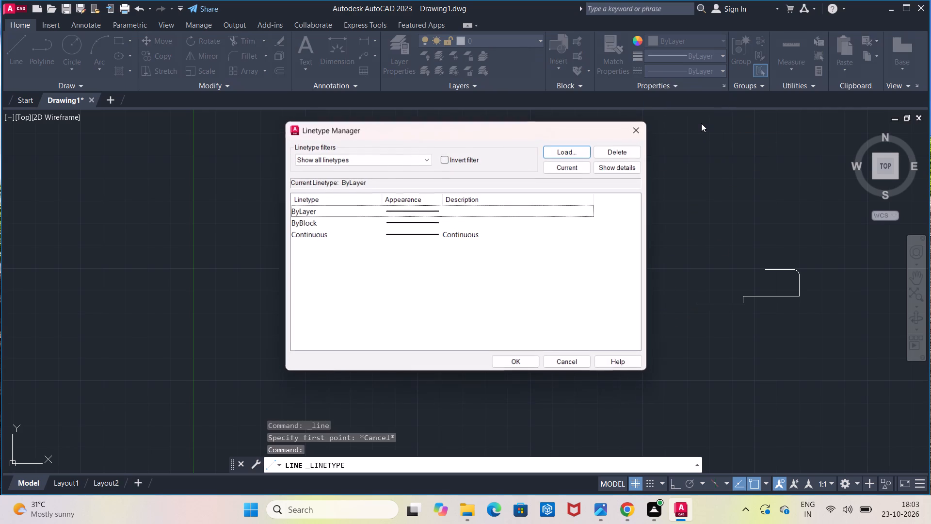
click(566, 156)
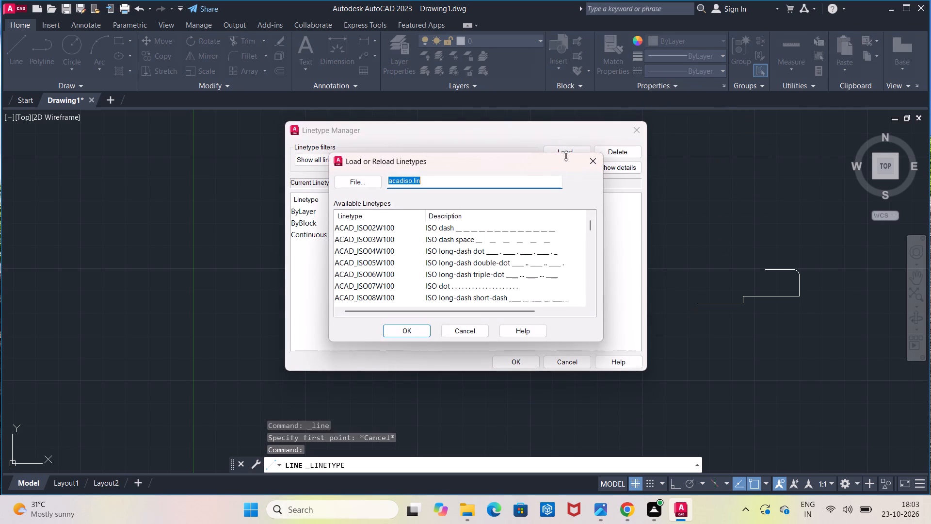
scroll(504, 228, down, 4)
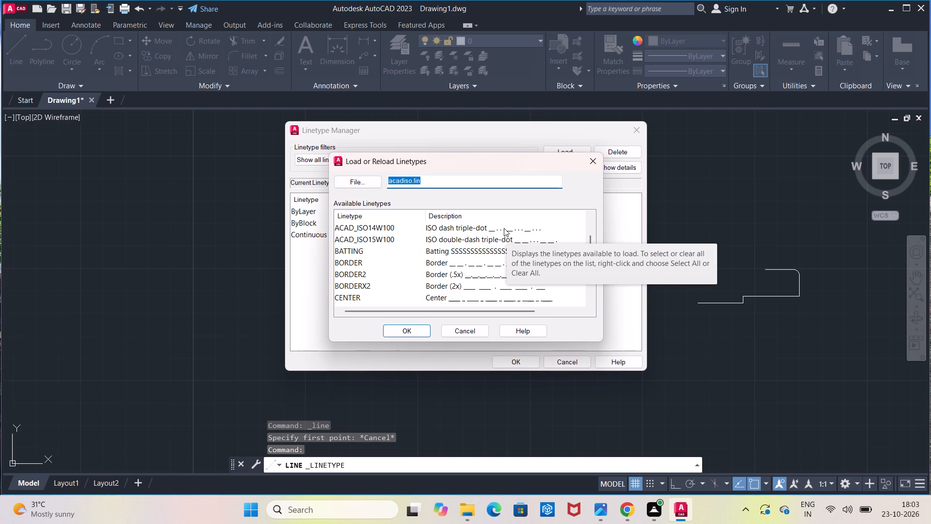
scroll(463, 276, down, 1)
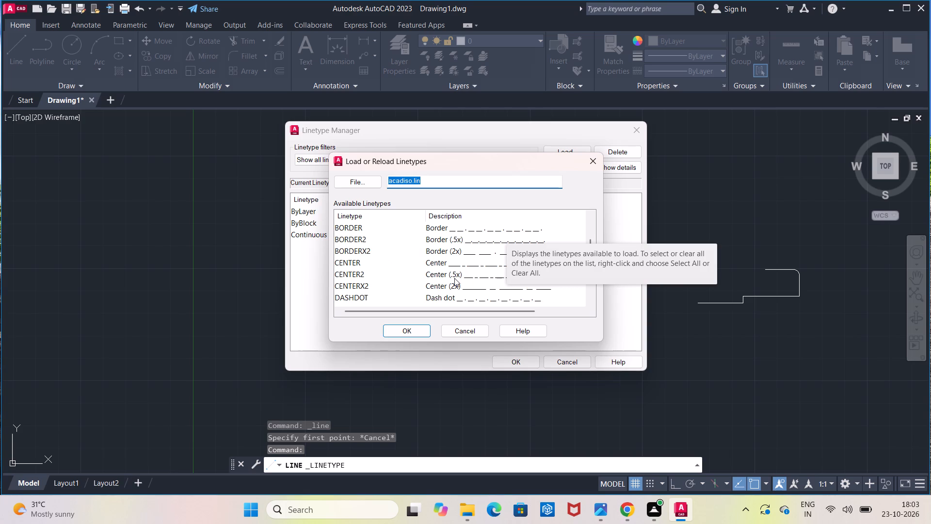
click(454, 278)
click(407, 327)
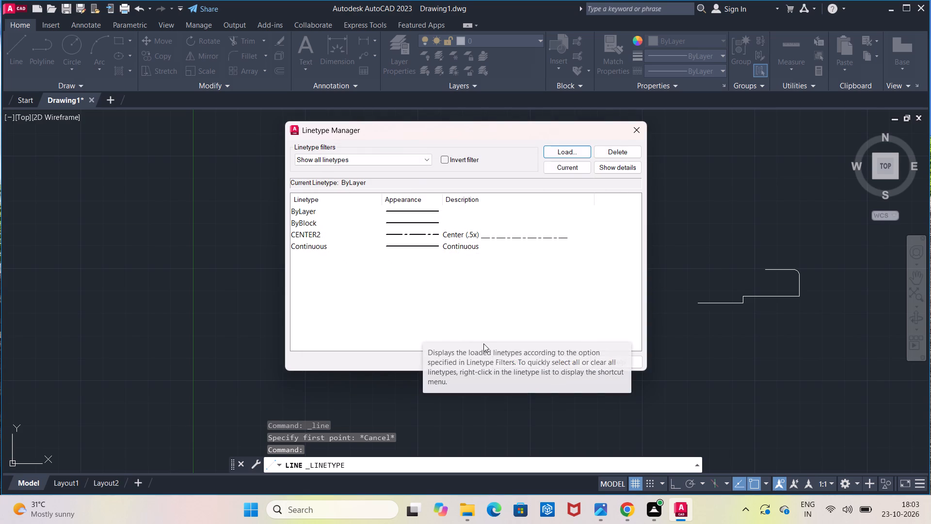
click(505, 364)
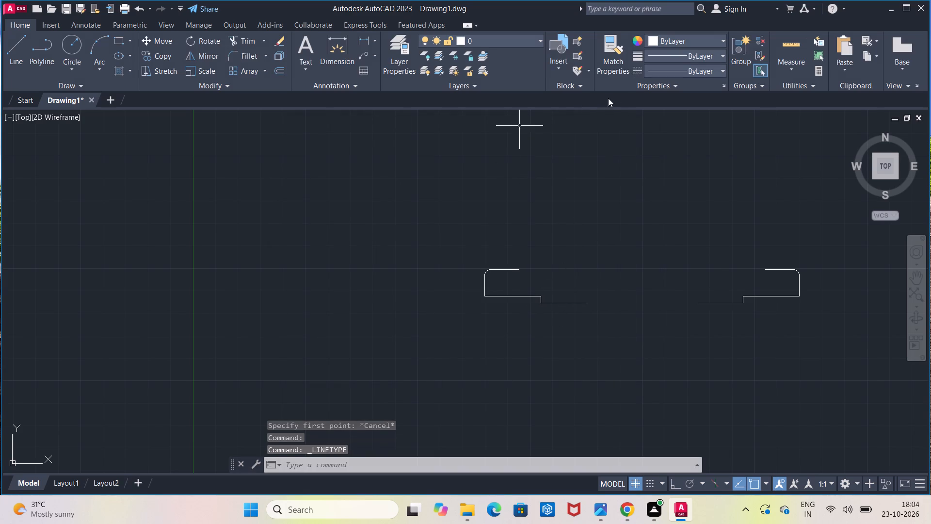
click(666, 75)
click(680, 105)
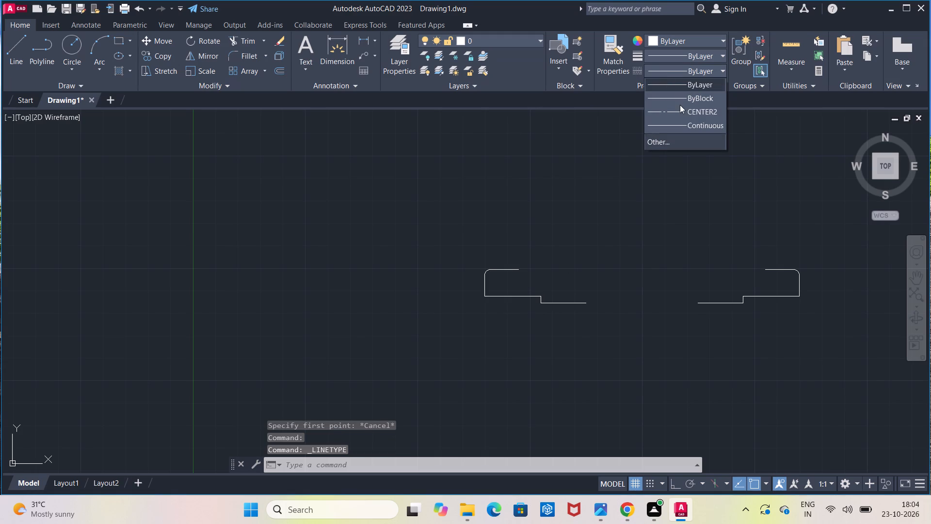
click(683, 68)
click(683, 115)
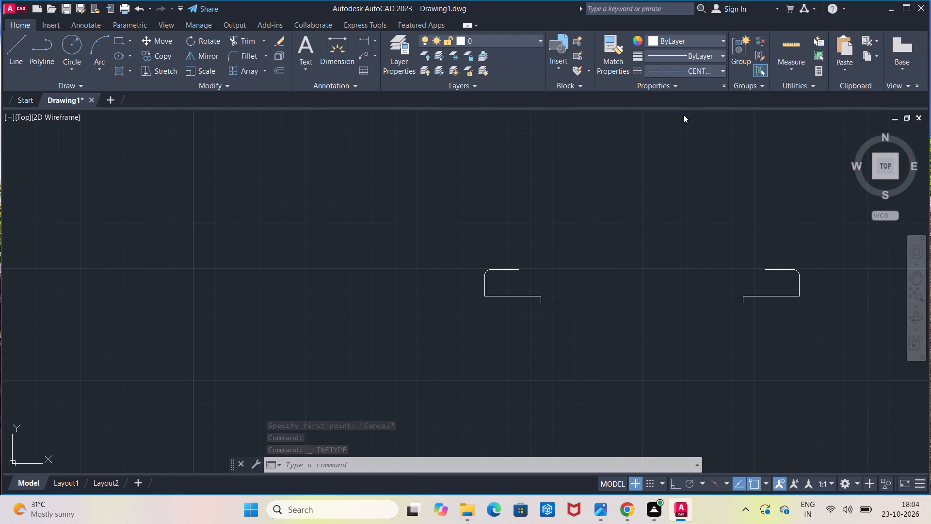
Draw a horizontal CENTER2 line joining the inner ends of the profile's two lowest horizontal lines.
click(23, 66)
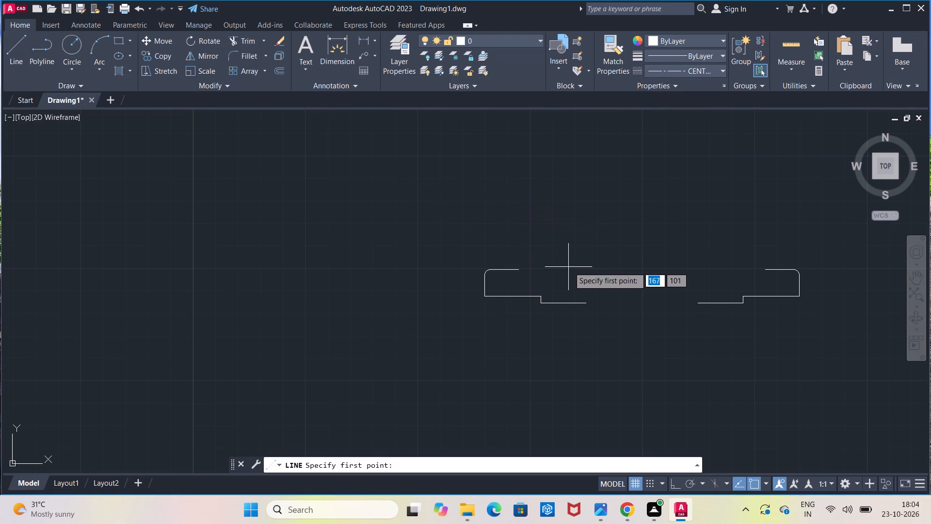
double_click(586, 300)
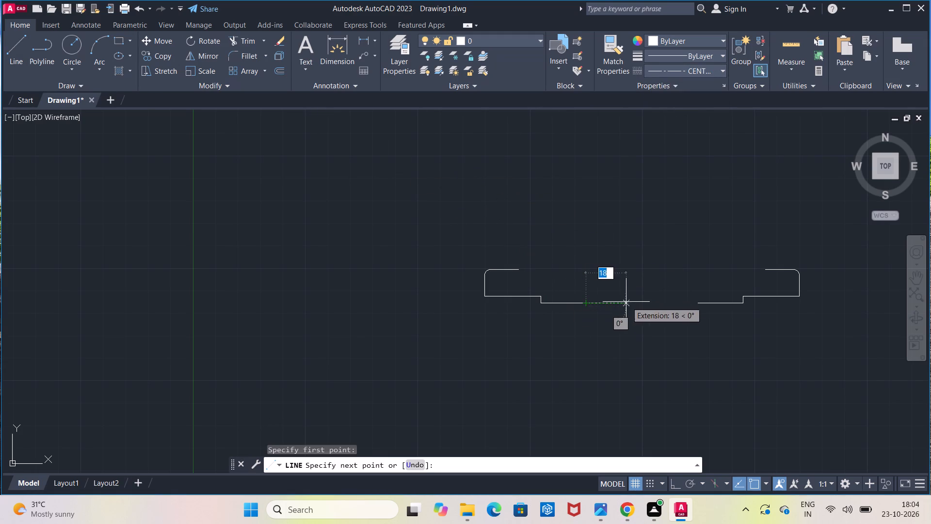
click(698, 303)
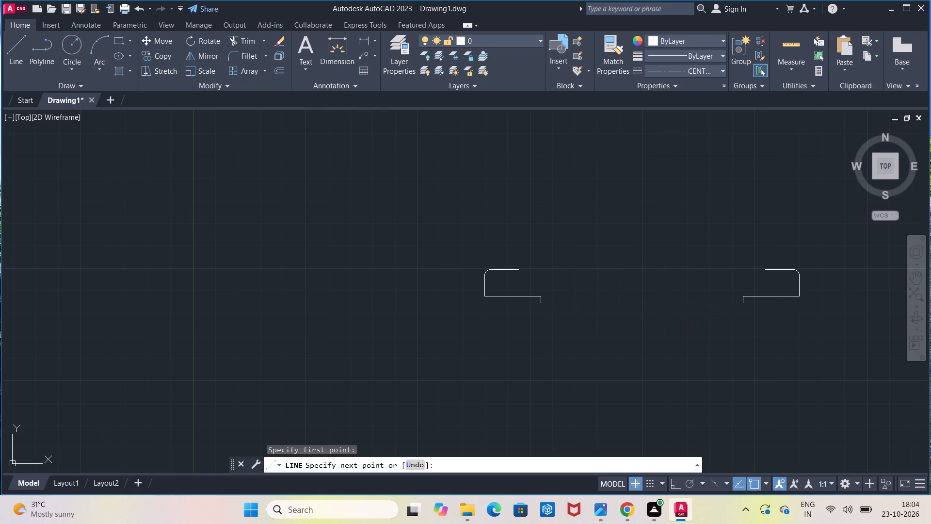
key(Escape)
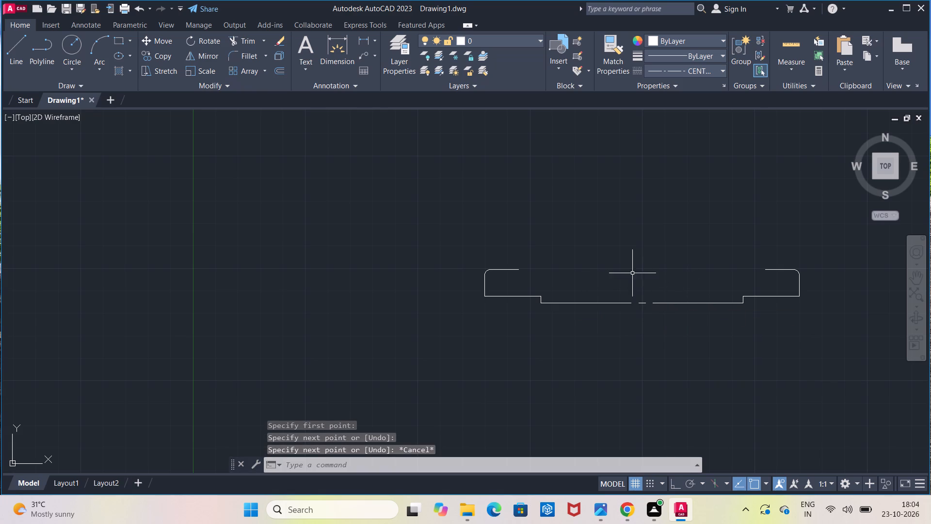
Draw a 30 mm vertical centre line upward from the midpoint of the horizontal CENTER2 line.
click(17, 48)
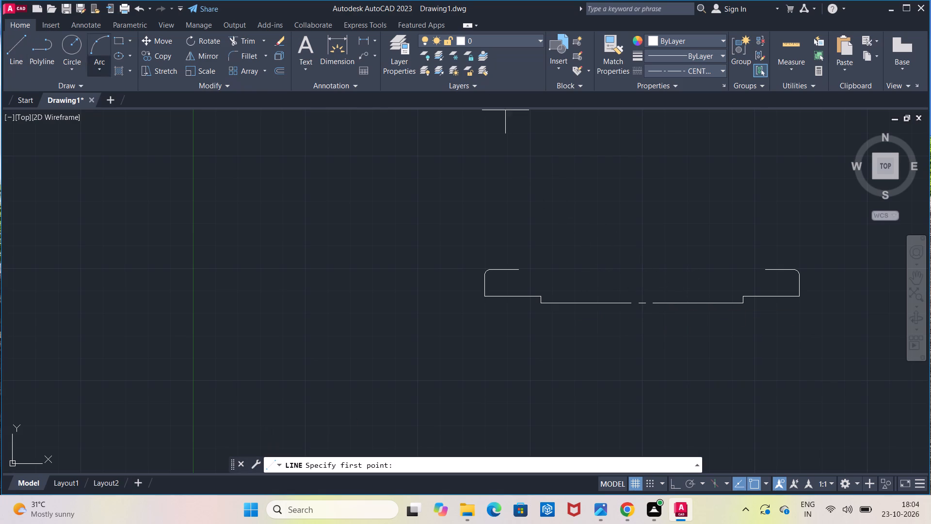
click(642, 298)
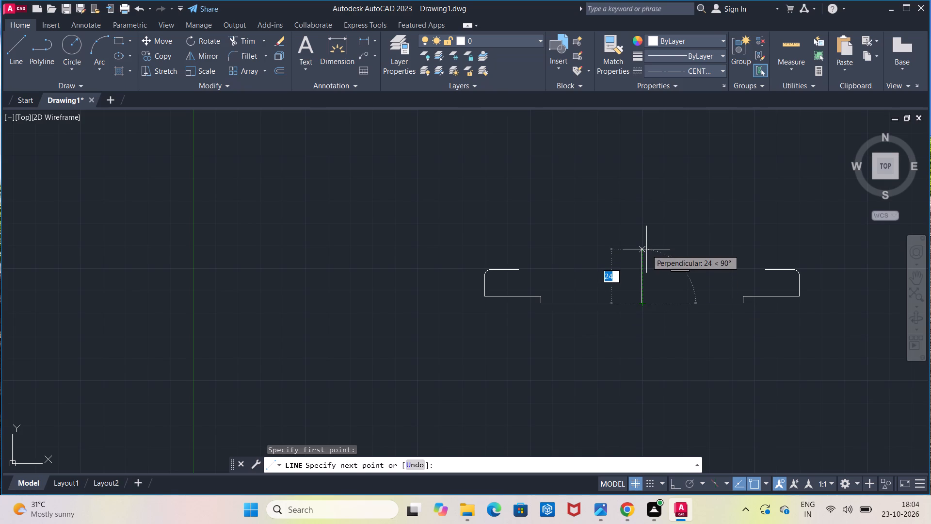
key(3)
key(0)
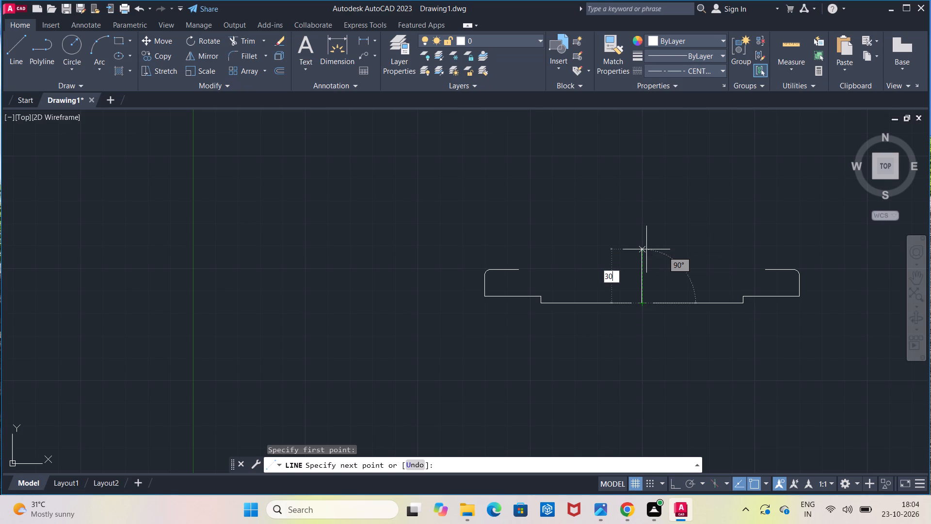
key(Return)
key(Escape)
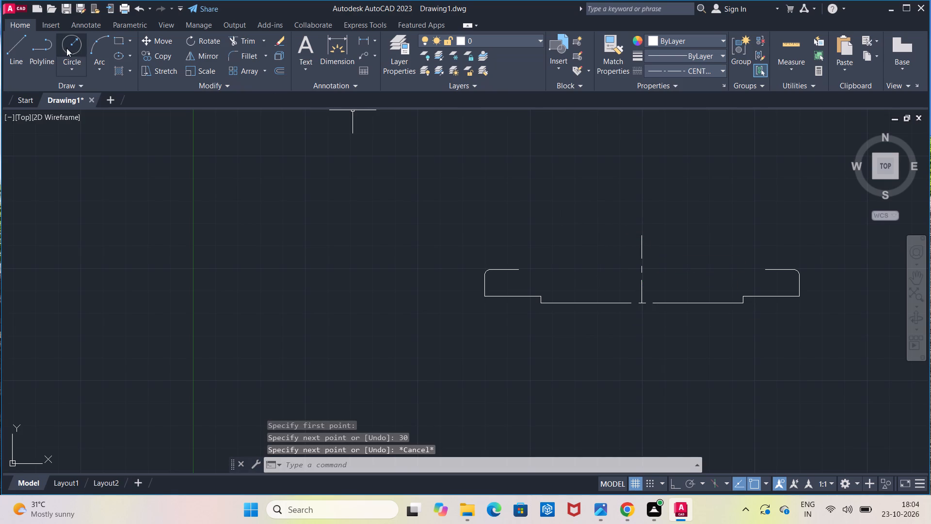
Draw a circle of radius 15 mm in the ByLayer linetype, centred on the top end of the vertical centre line.
click(662, 68)
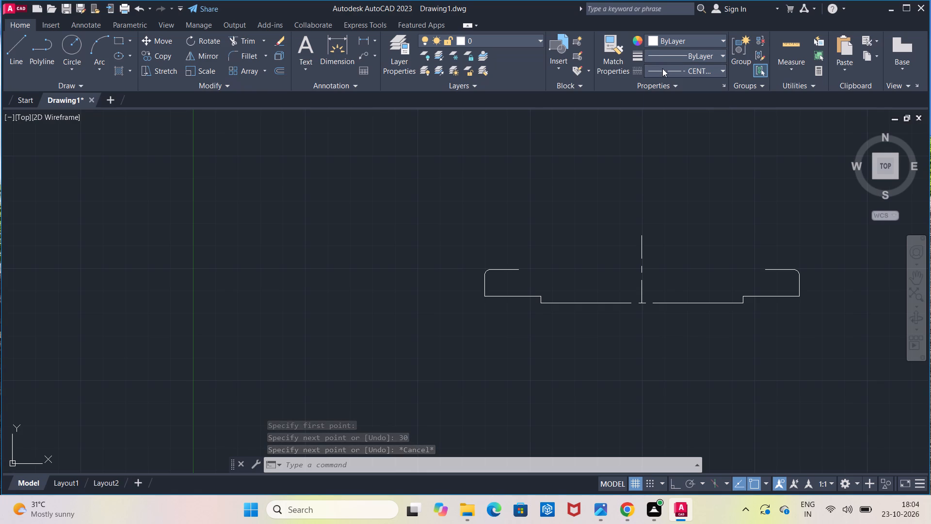
click(668, 81)
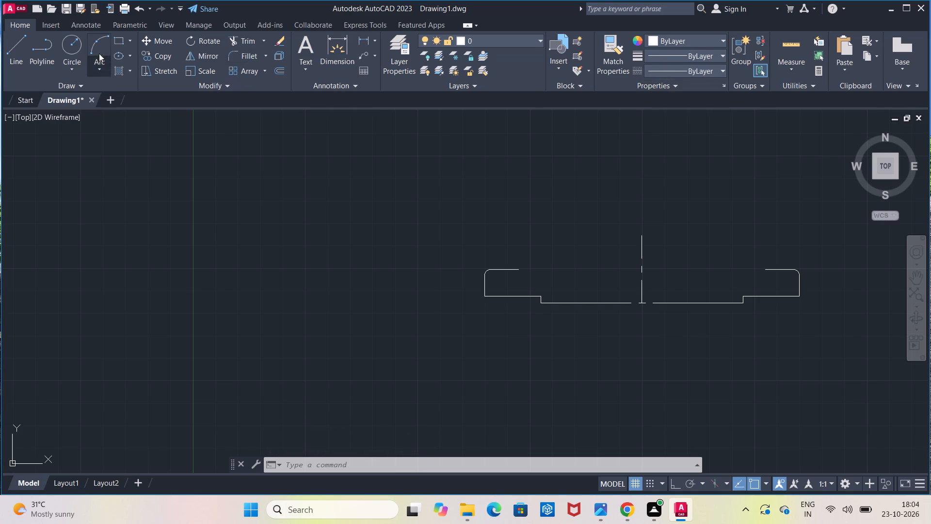
click(73, 52)
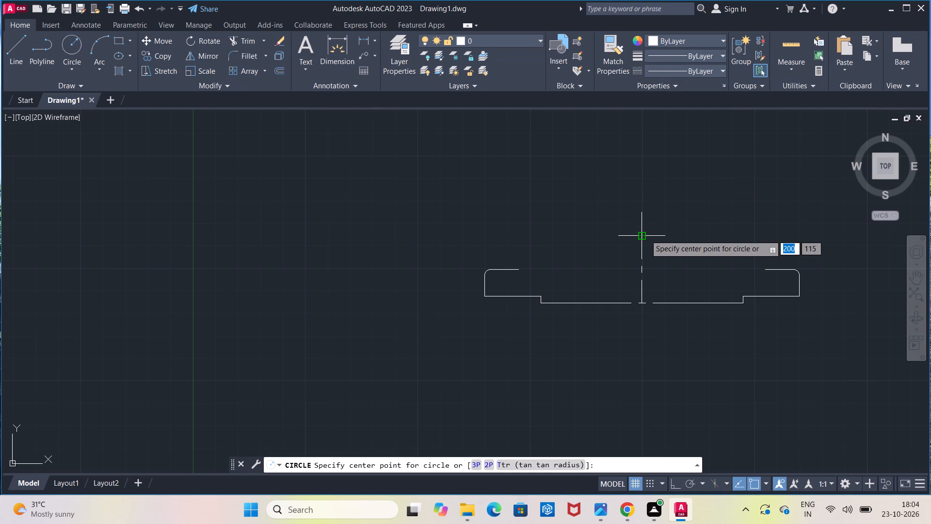
click(645, 235)
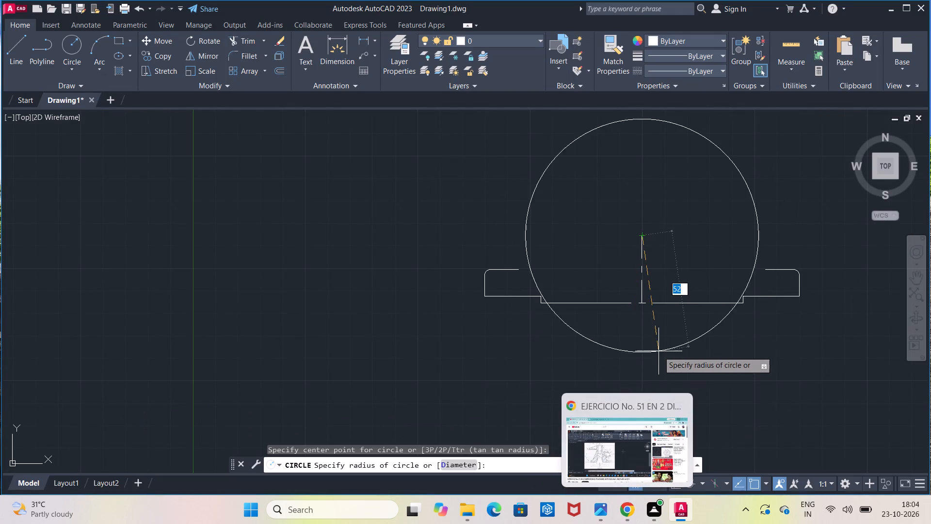
key(1)
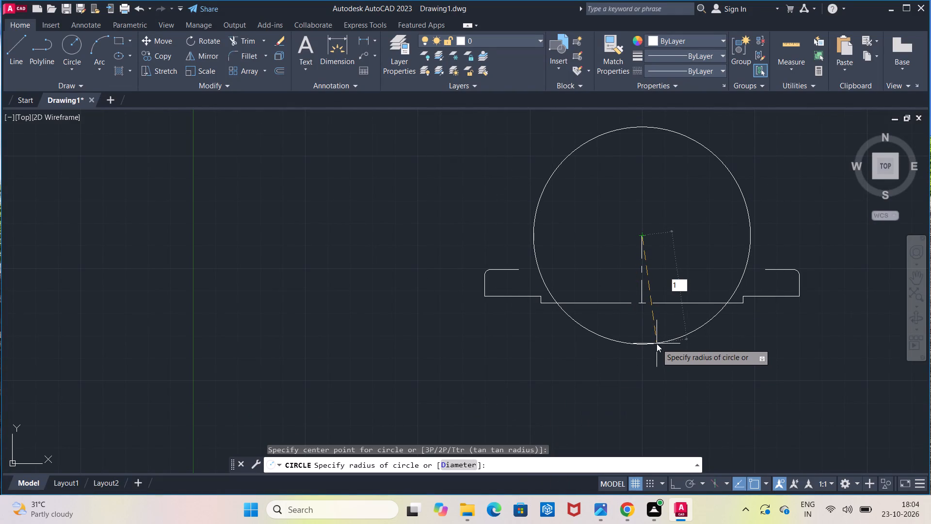
key(5)
key(Return)
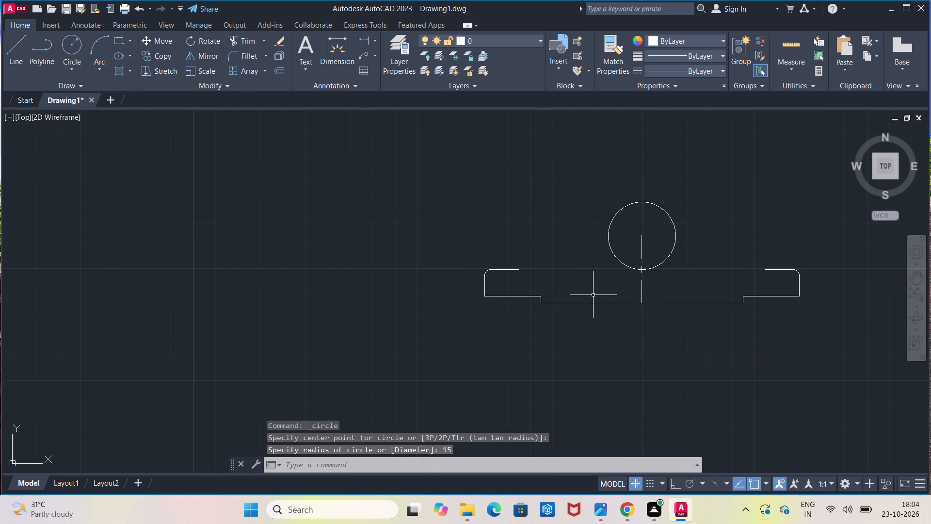
Trim away the horizontal CENTER2 line at the profile's base, starting with its left half.
click(238, 40)
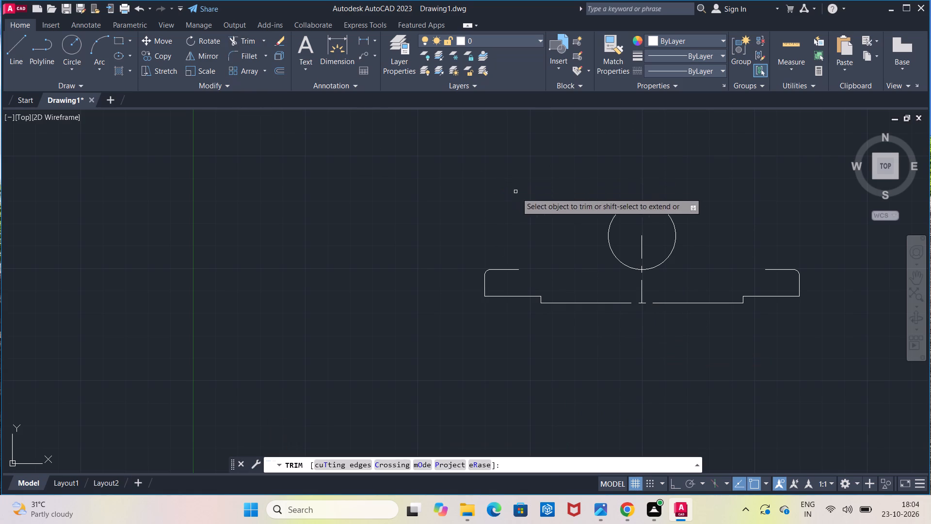
click(626, 304)
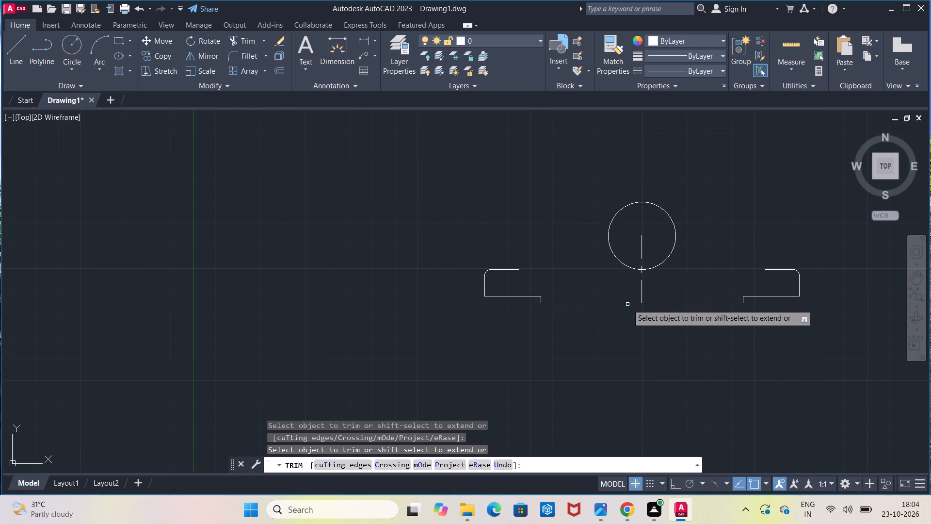
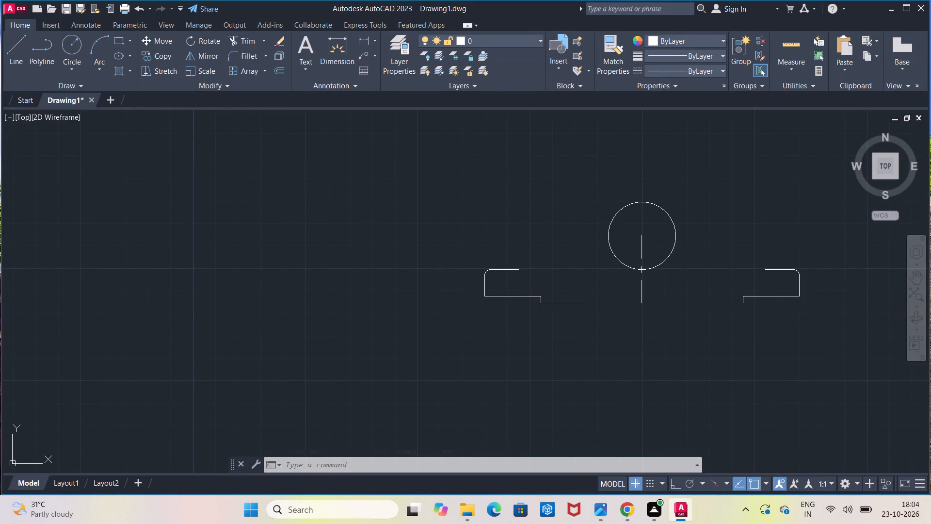
With Ortho on, draw a line from the inner end of the profile's left lowest horizontal line tangent to the circle's left side.
key(l)
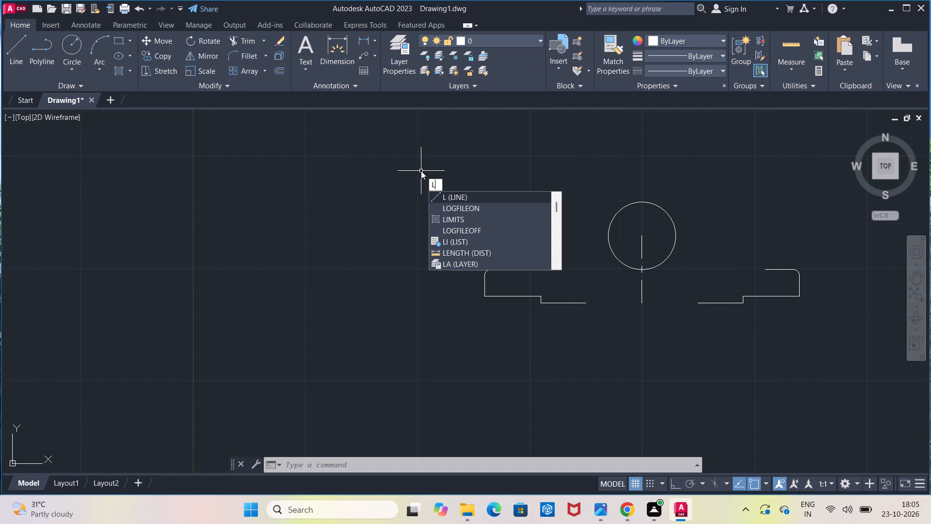
key(Escape)
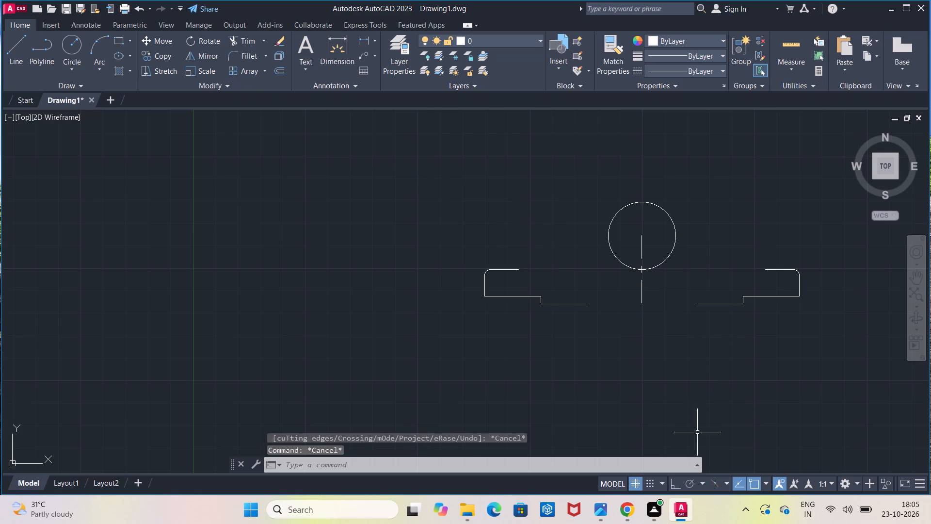
click(678, 488)
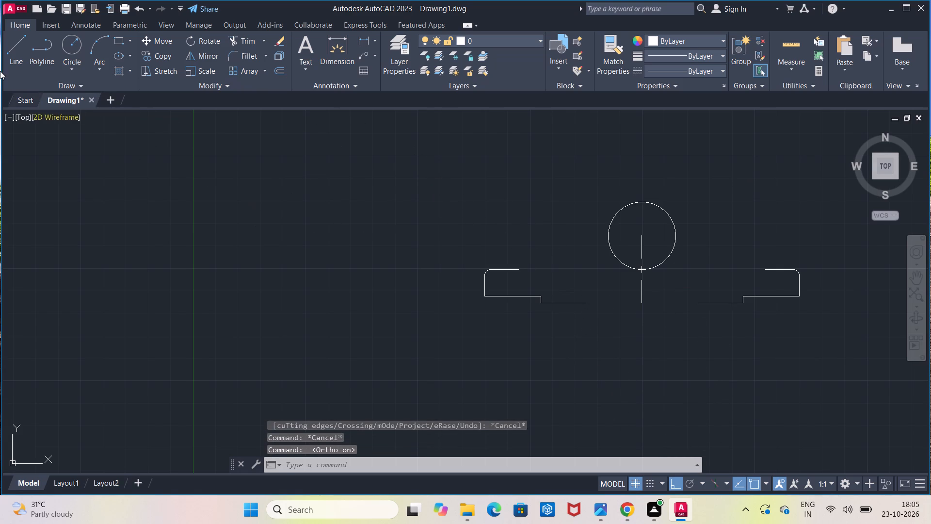
click(8, 61)
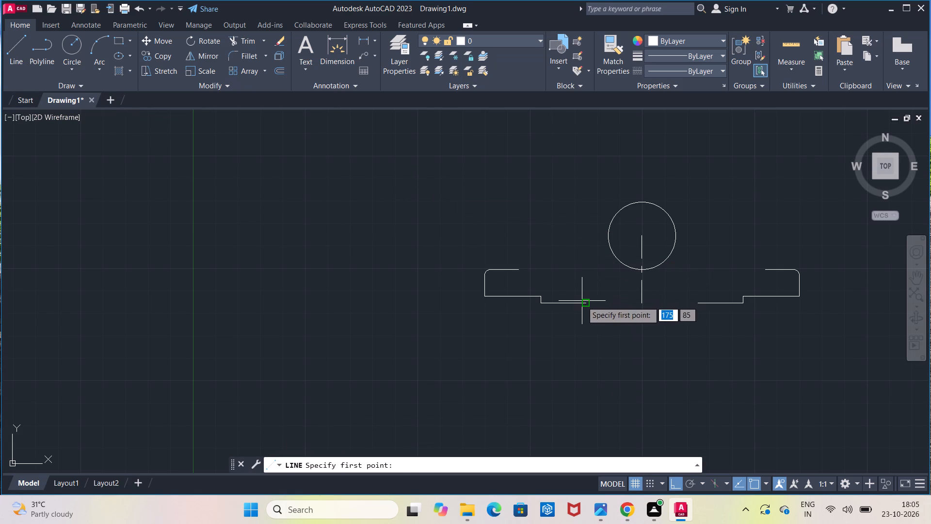
click(583, 302)
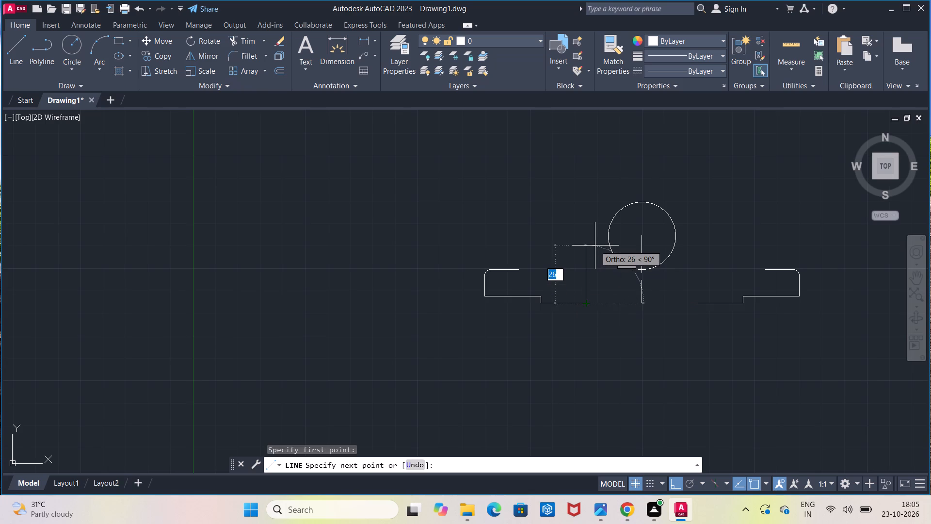
key(t)
text(an)
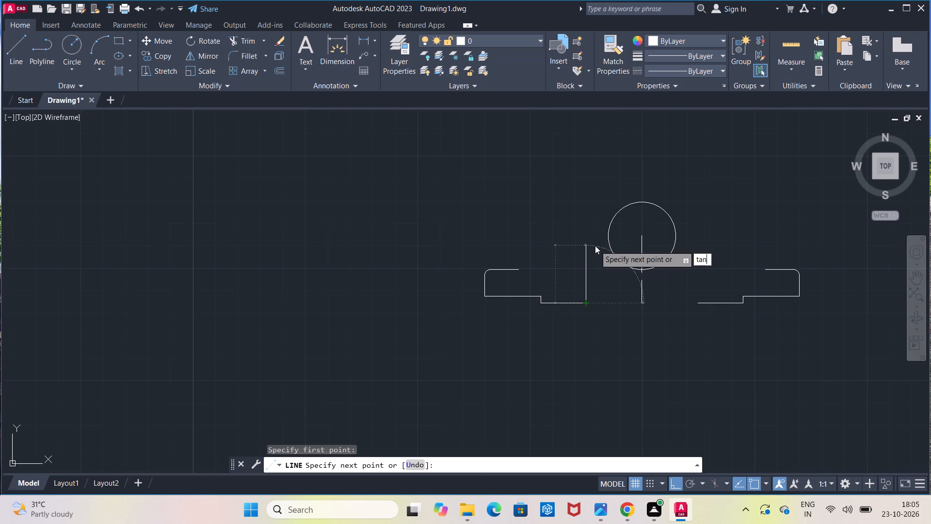
key(Return)
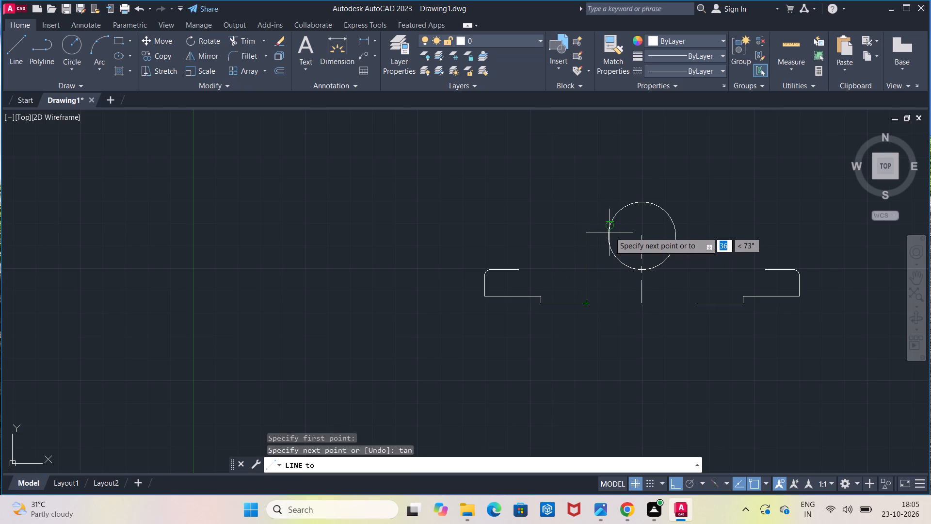
click(609, 229)
key(Escape)
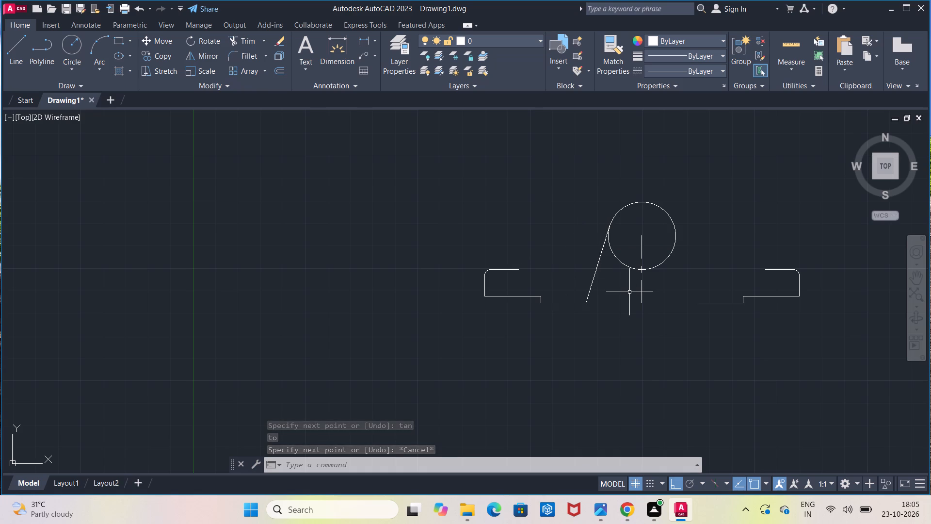
Draw a line from the inner end of the profile's right lowest horizontal line tangent to the circle's right side.
click(20, 55)
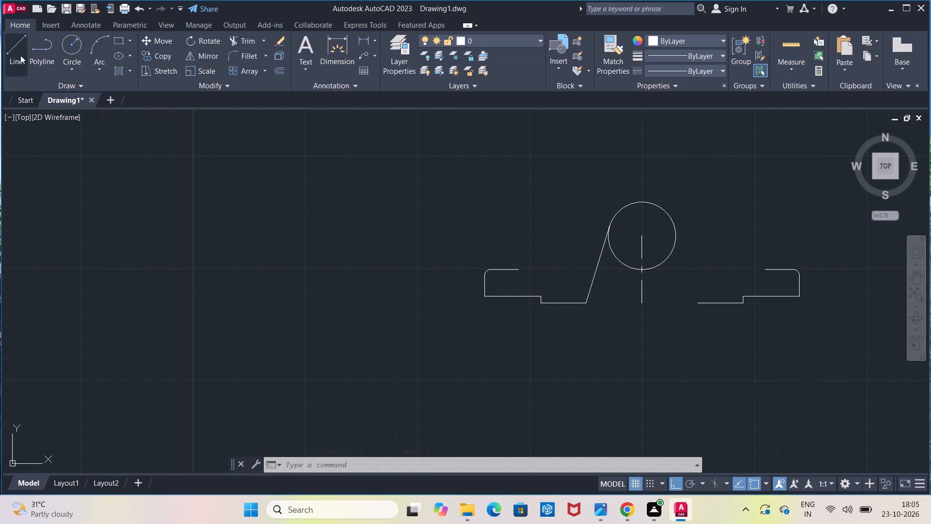
click(698, 301)
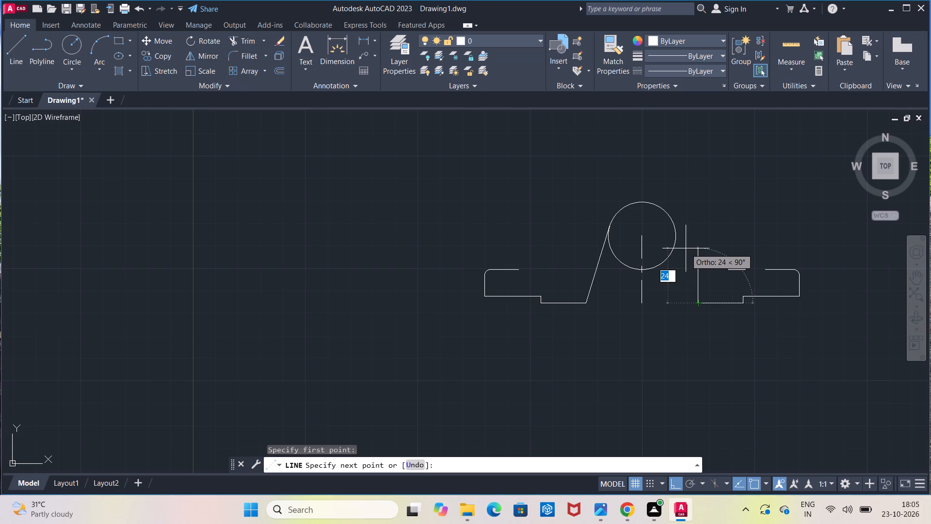
text(tan)
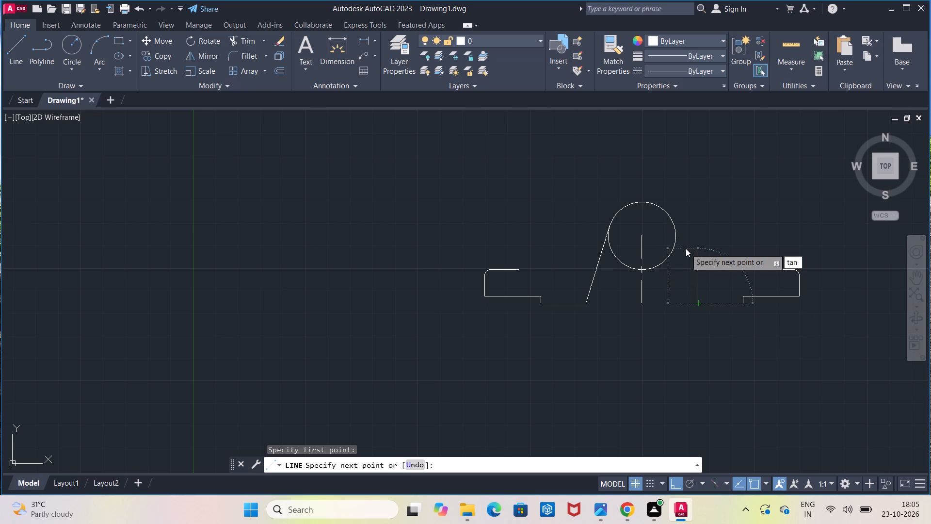
key(Return)
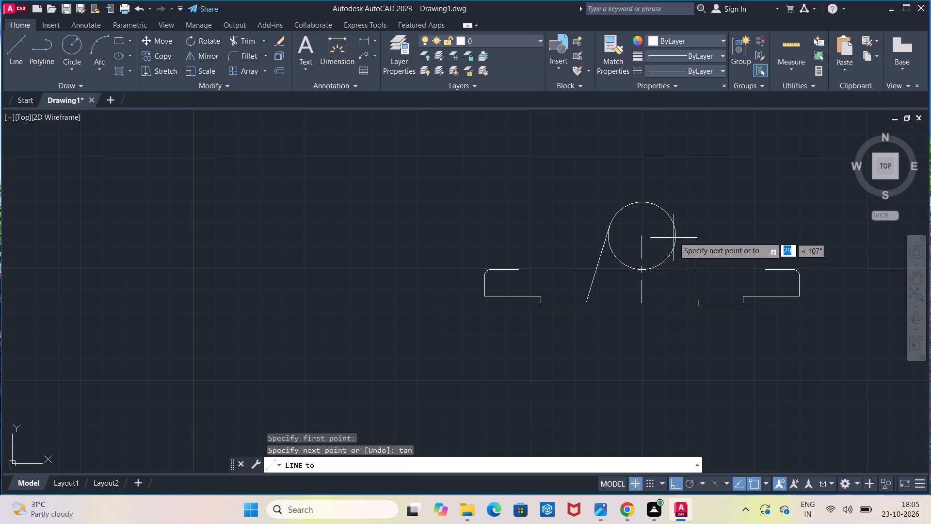
click(672, 227)
key(Escape)
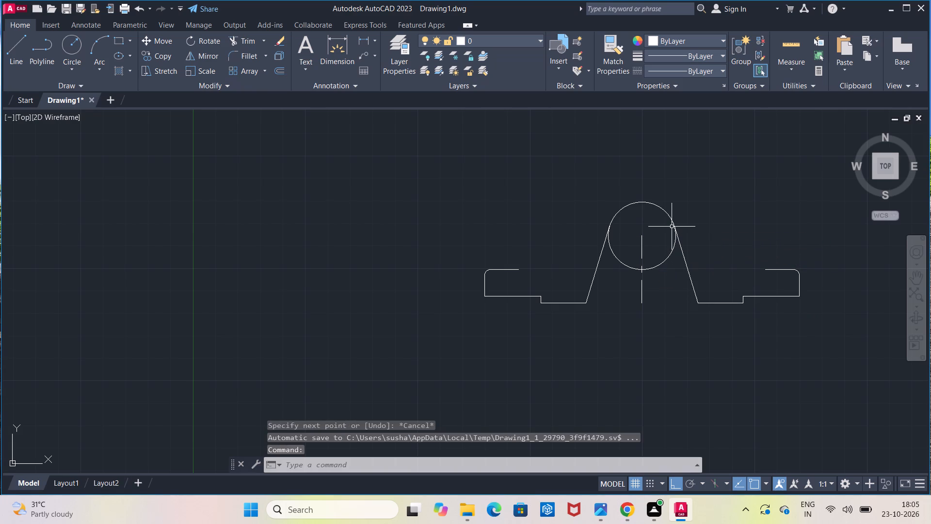
Trim away the circle's lower arc between the two tangent lines.
click(244, 38)
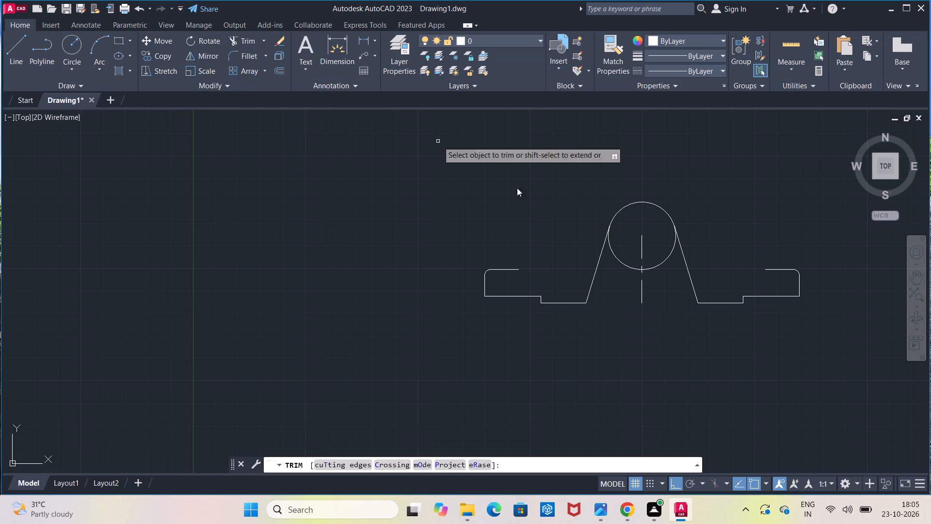
click(621, 261)
click(657, 264)
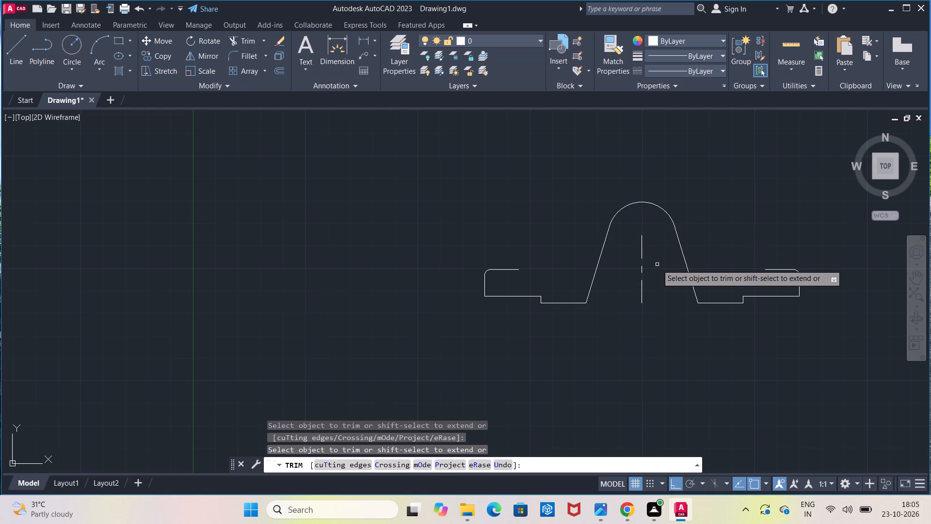
key(Escape)
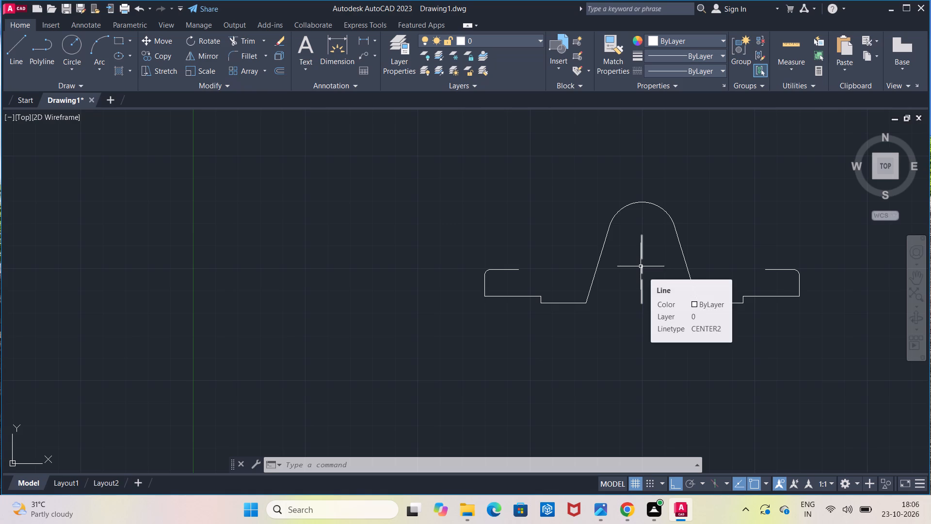
Switch to the YouTube tutorial in Chrome and examine the reference drawing and how the central arch and base are constructed.
middle_drag(641, 266, 641, 281)
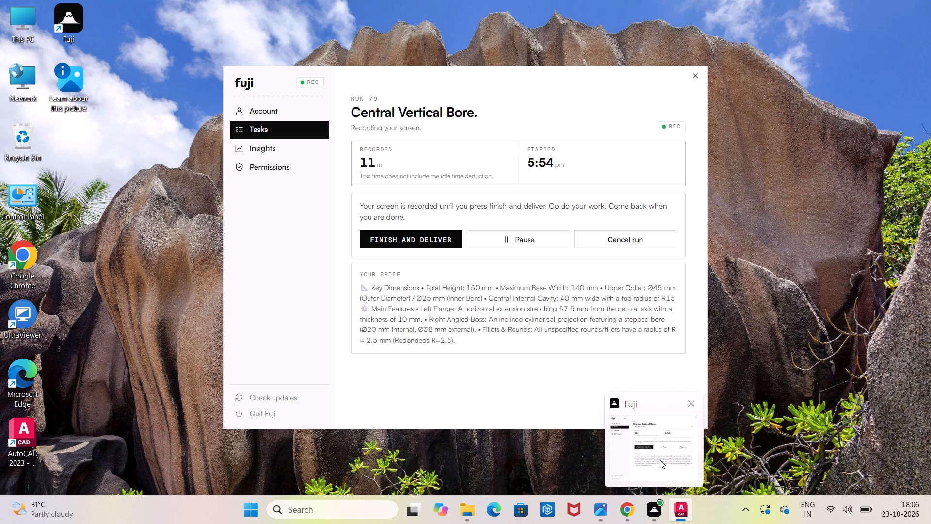
click(612, 471)
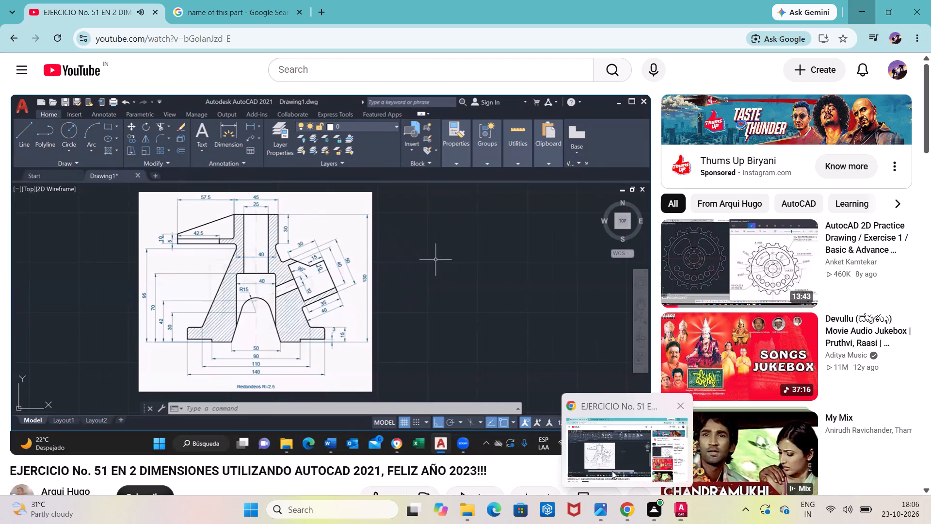
click(354, 334)
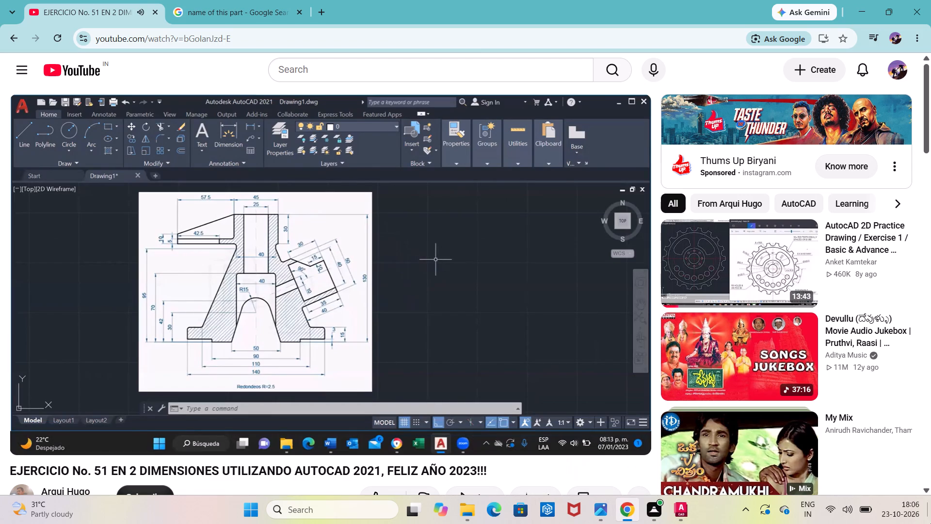
click(78, 415)
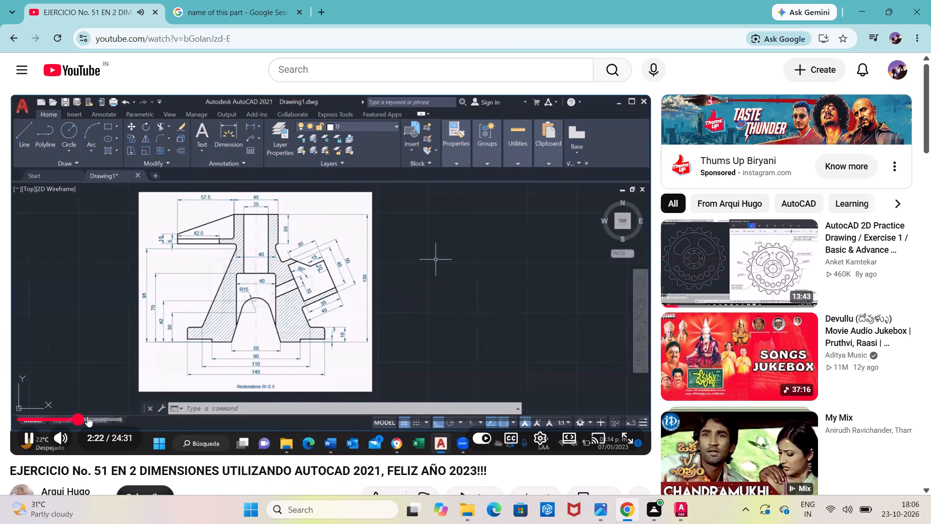
click(87, 416)
click(107, 419)
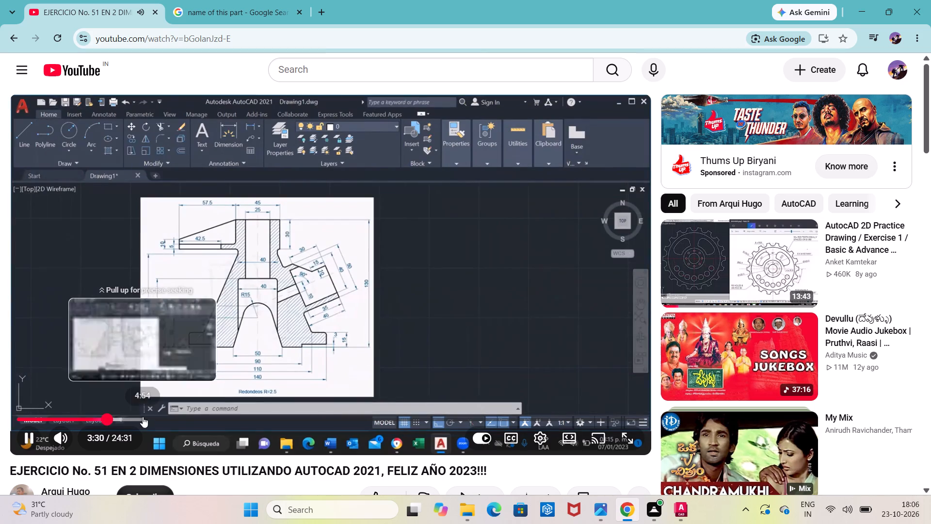
click(120, 416)
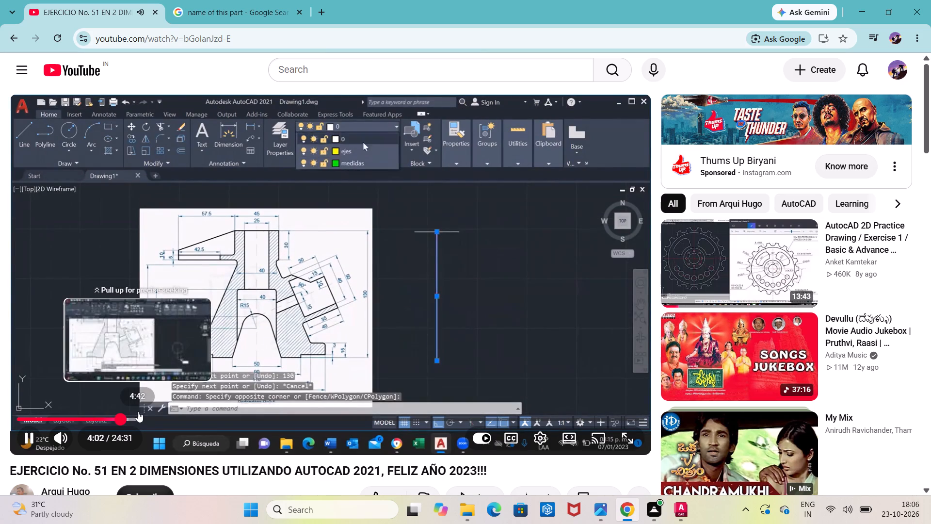
click(140, 416)
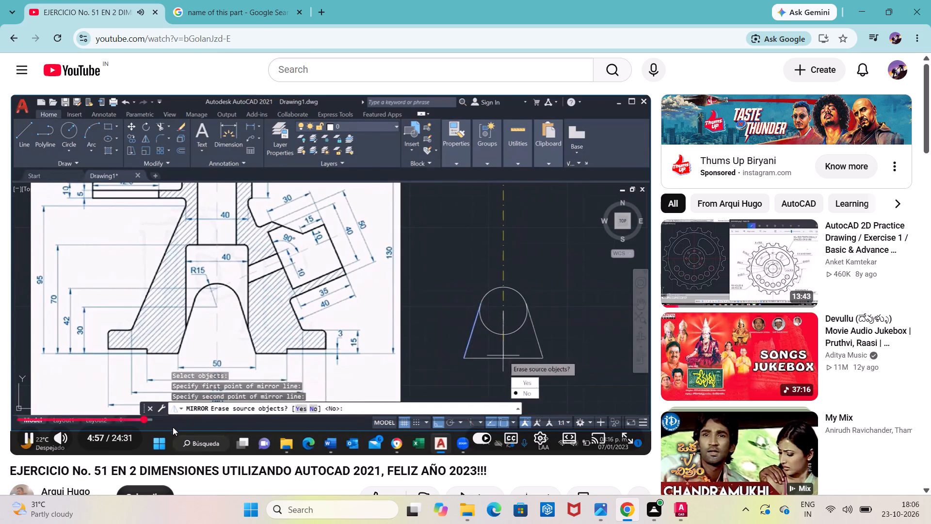
click(156, 416)
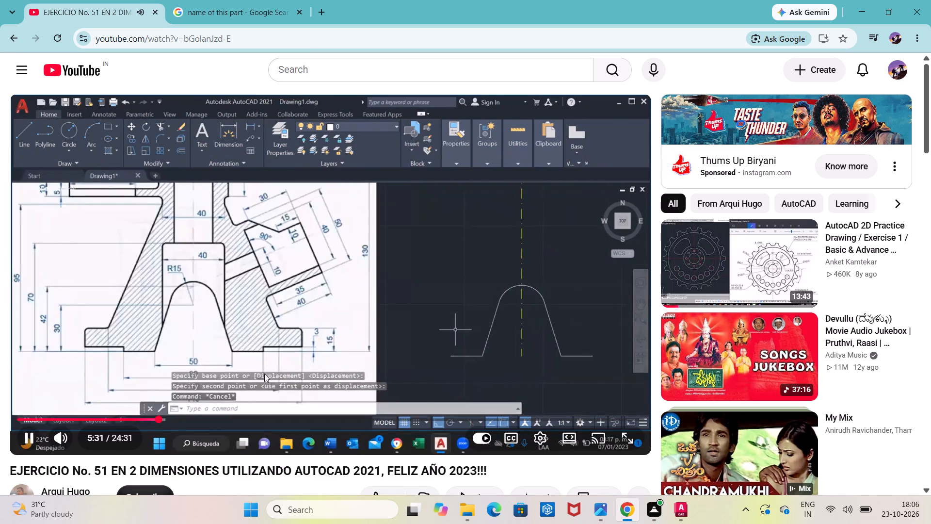
click(329, 340)
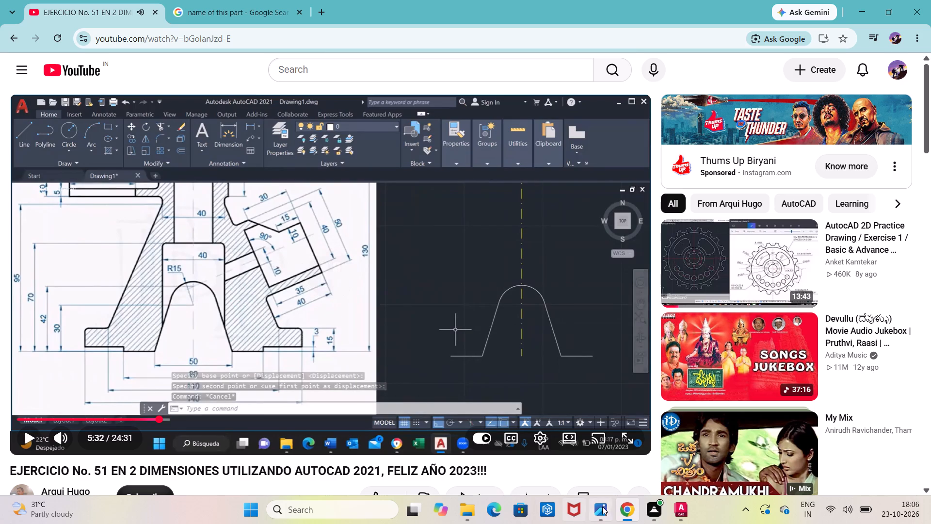
Switch back to AutoCAD and remove the vertical centre line inside the arch with Trim.
click(677, 506)
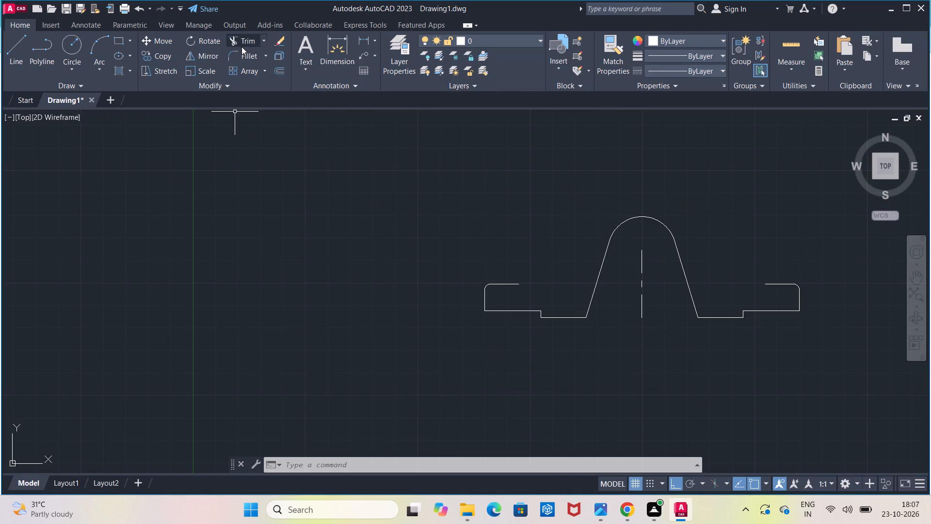
click(241, 47)
click(641, 274)
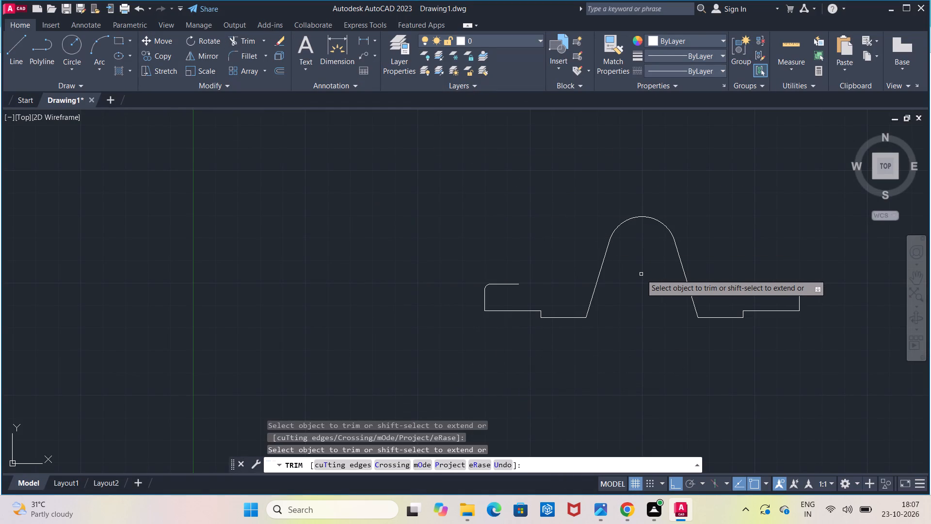
key(Escape)
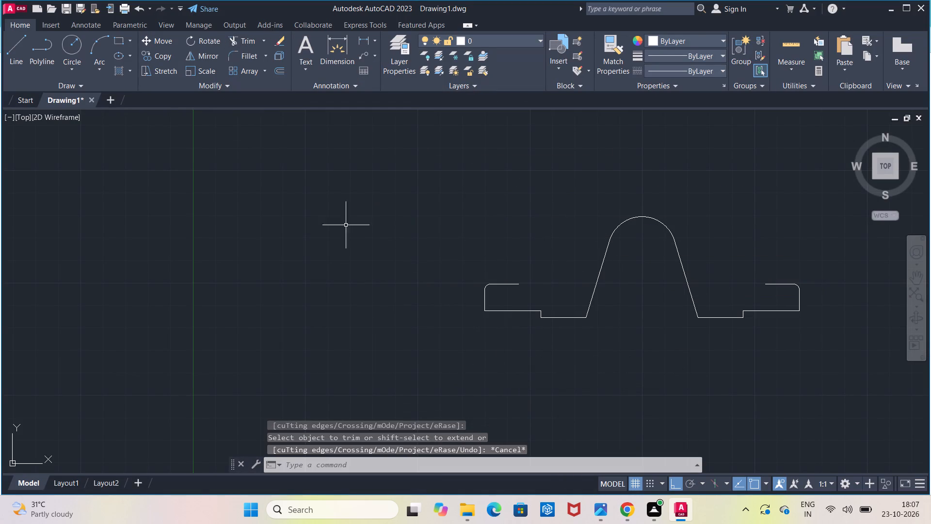
Draw a 50 mm horizontal line in the CENTER2 linetype across the arch's base, joining the lower ends of the two tangent lines.
click(28, 61)
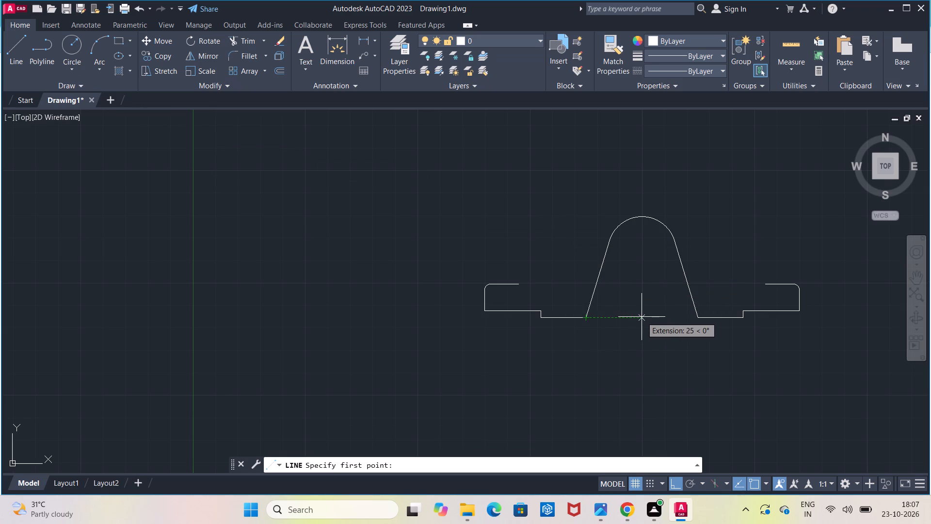
key(Escape)
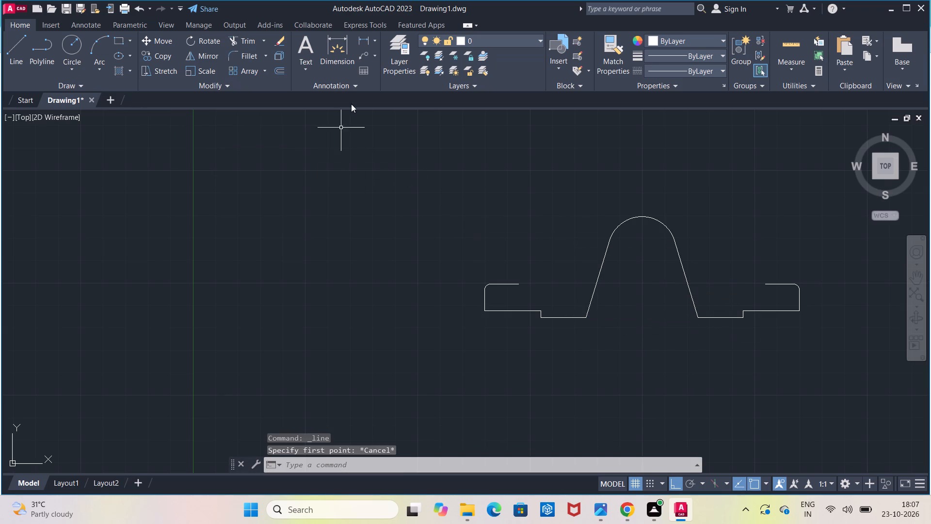
click(670, 73)
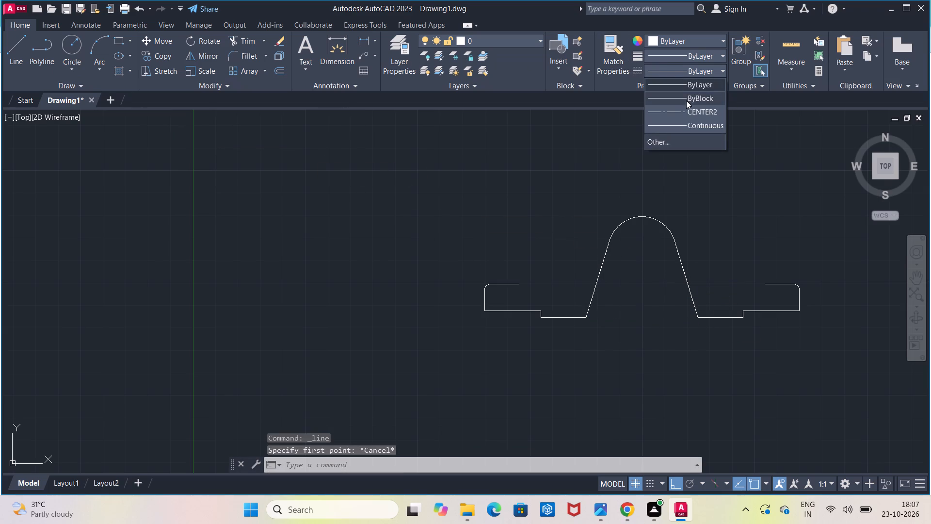
click(689, 107)
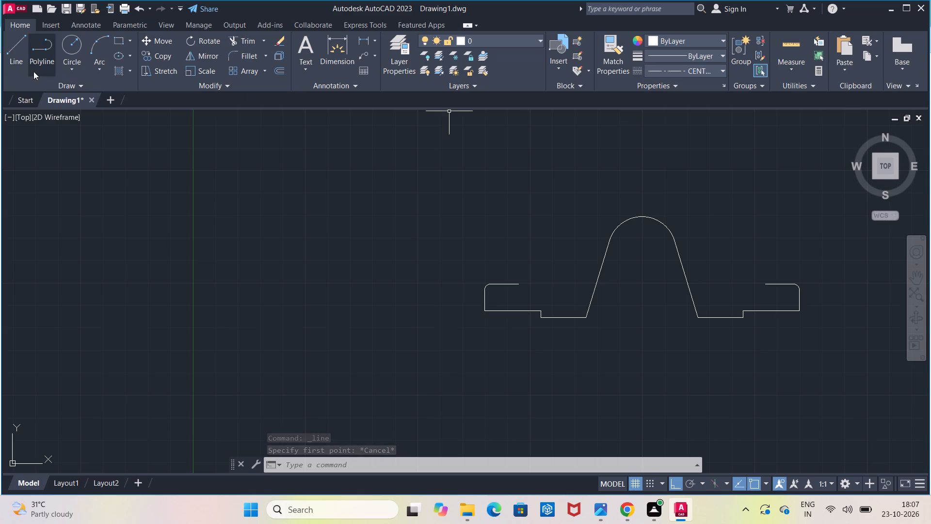
click(18, 65)
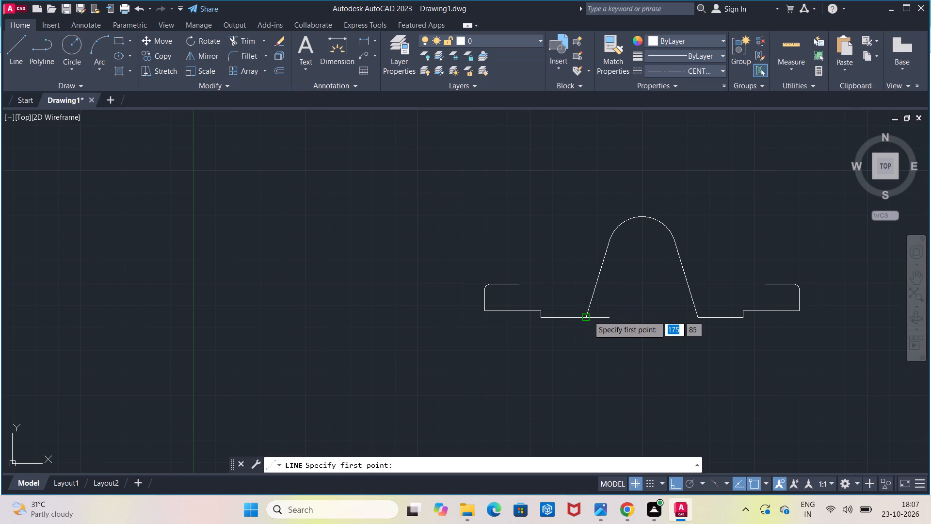
click(590, 316)
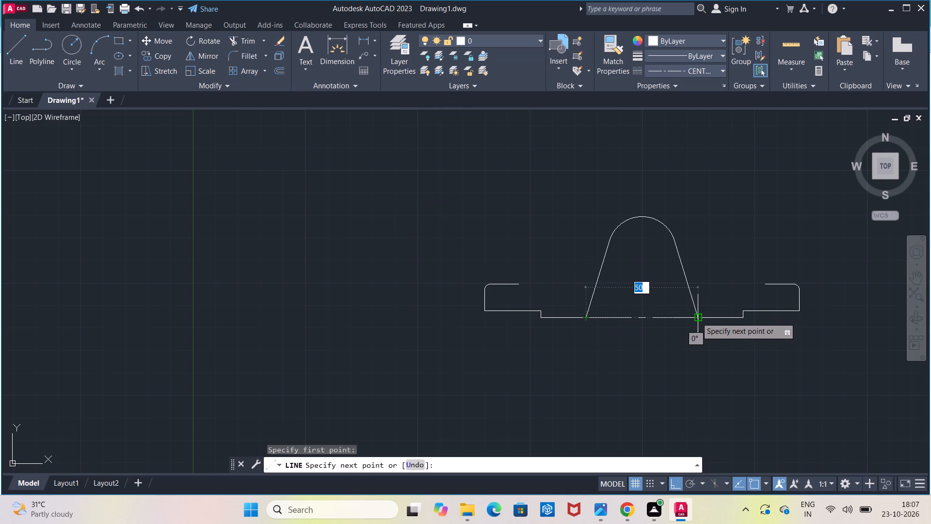
click(696, 317)
key(Escape)
scroll(656, 306, down, 1)
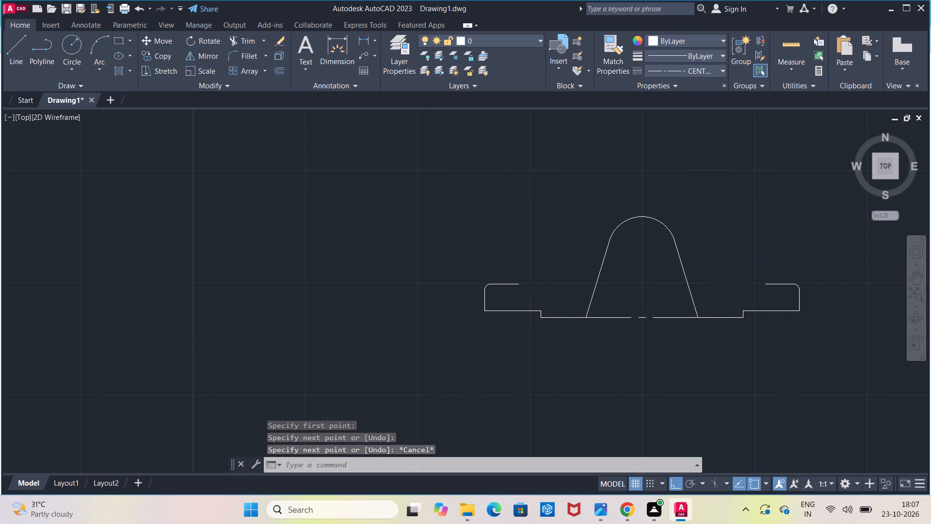
Draw a 130 mm vertical centre line upward from the midpoint of the arch's base line.
middle_drag(656, 306, 655, 356)
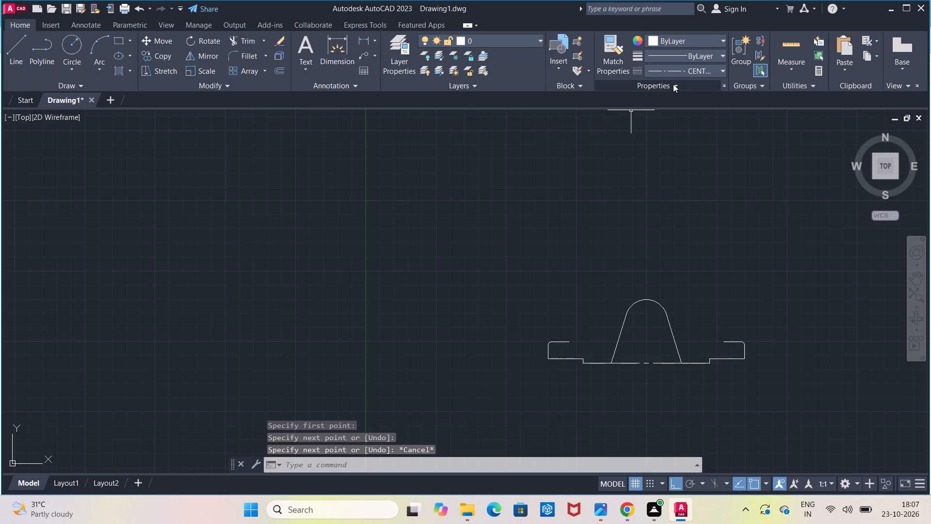
click(17, 46)
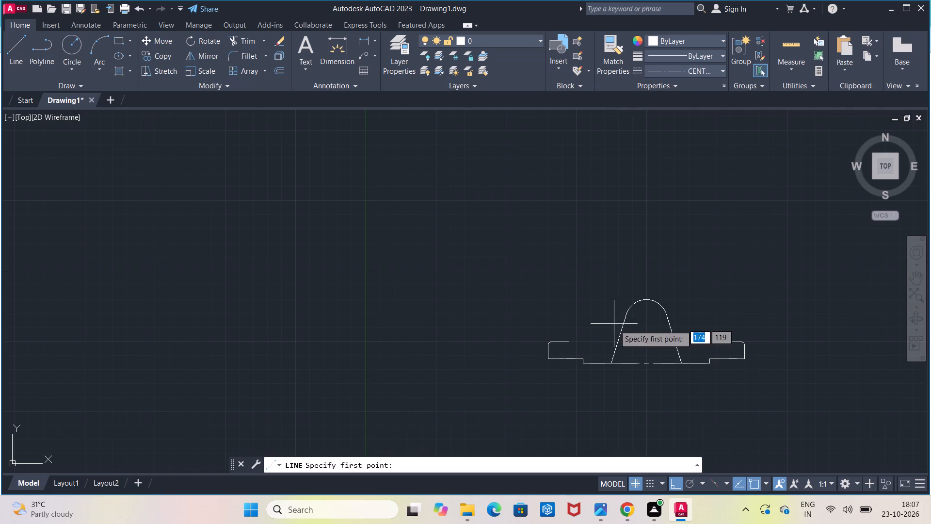
click(645, 361)
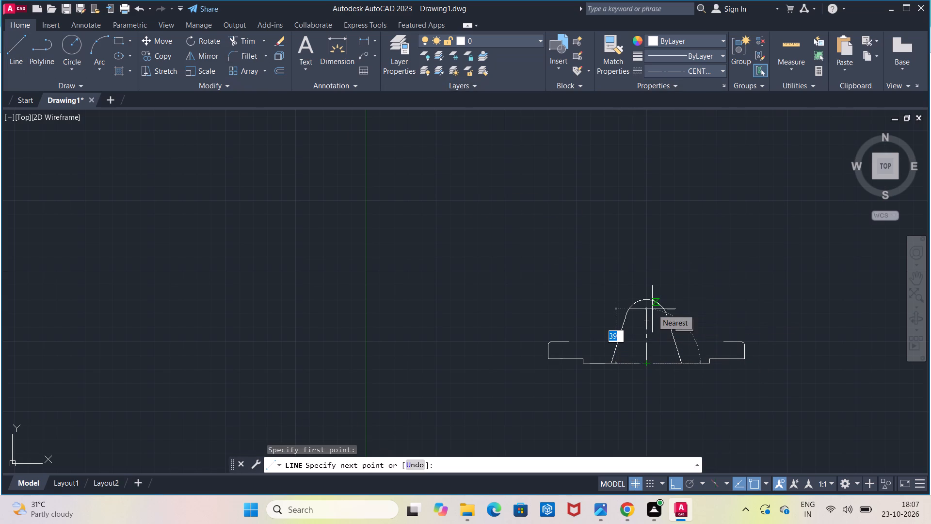
text(13)
key(0)
key(Return)
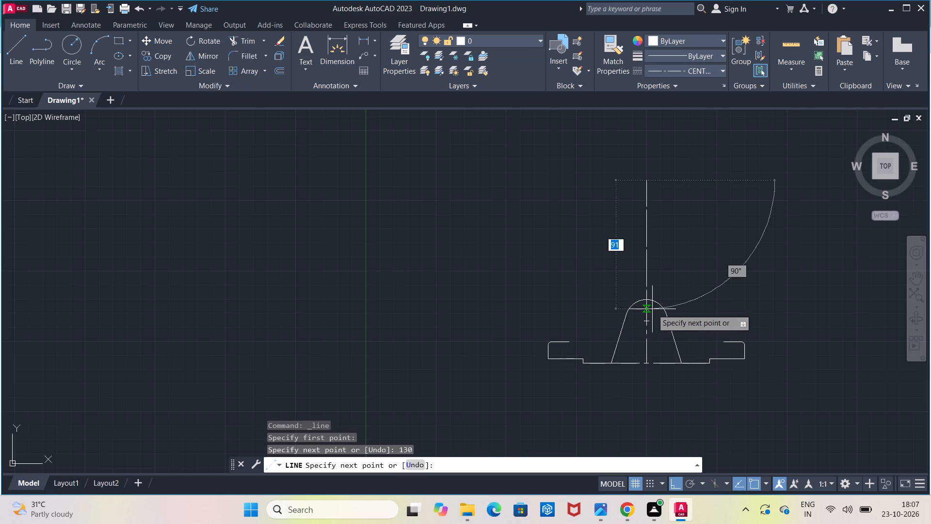
key(Escape)
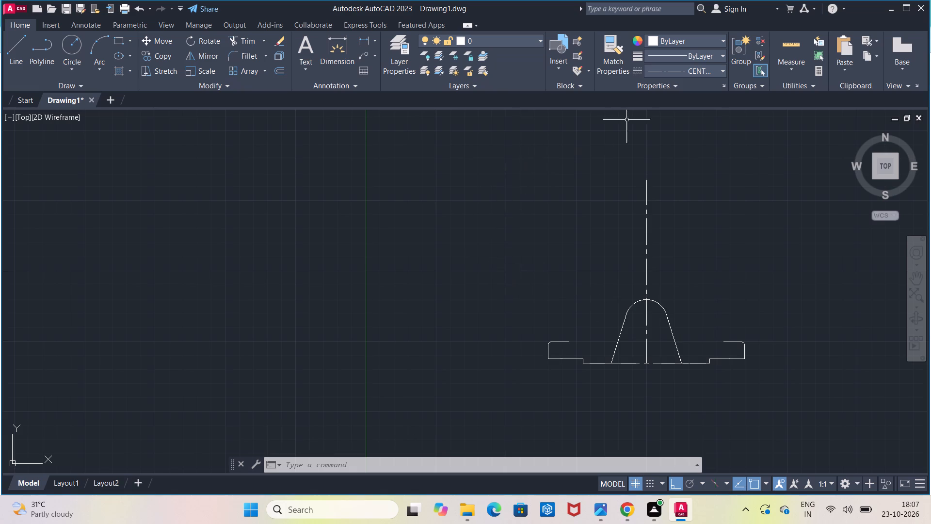
Set the linetype to ByLayer and draw a 22.5 mm horizontal line to each side from the vertical centre line's top end.
click(669, 71)
click(688, 87)
click(20, 45)
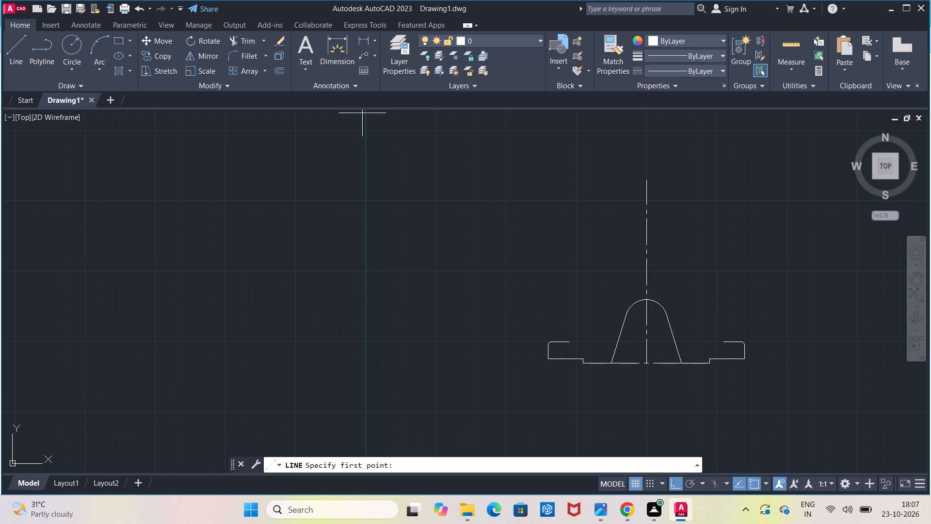
click(647, 180)
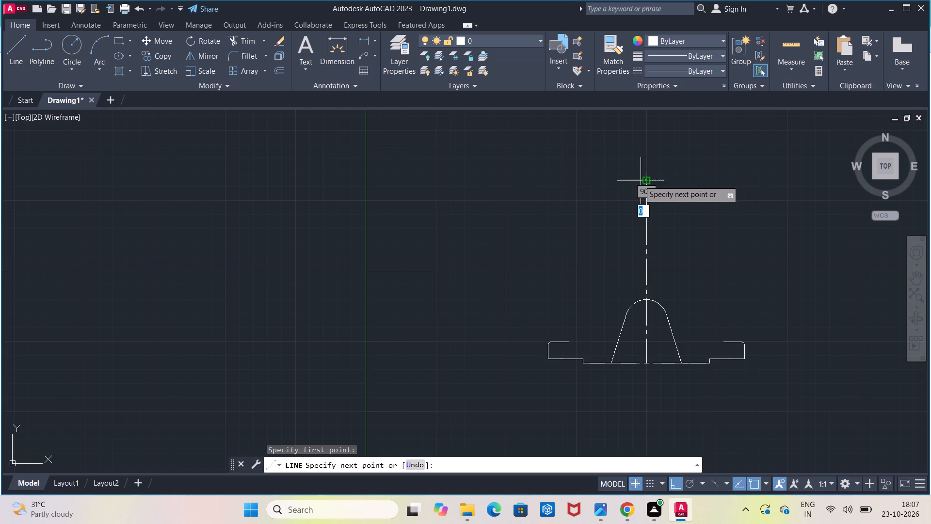
text(22)
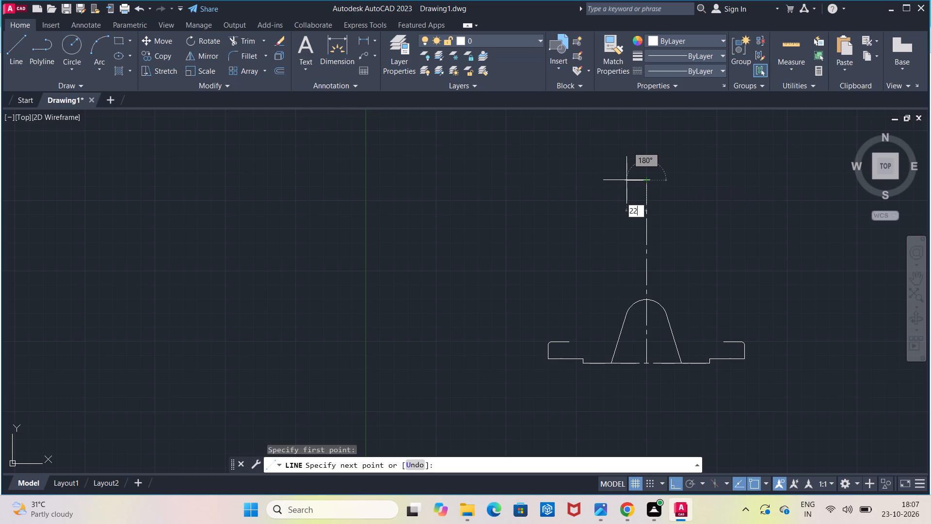
text(.5)
key(Return)
key(Escape)
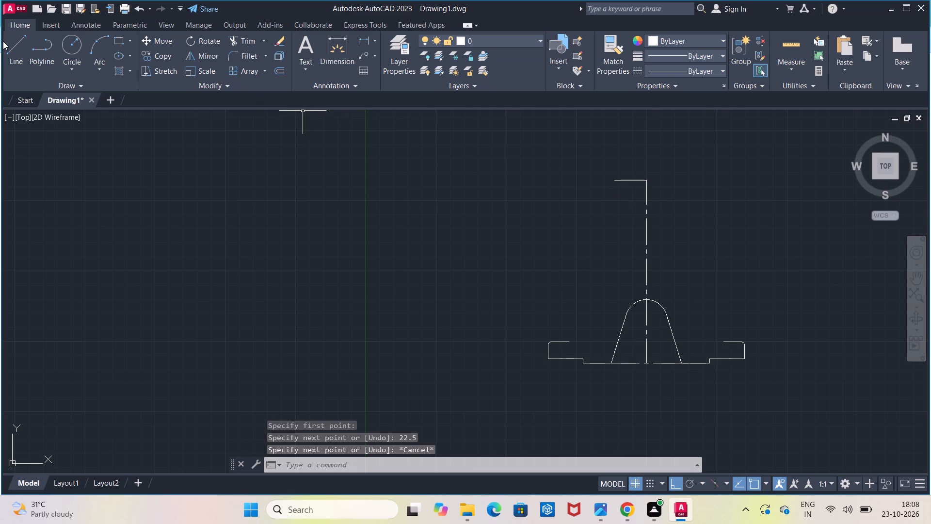
click(9, 53)
click(647, 177)
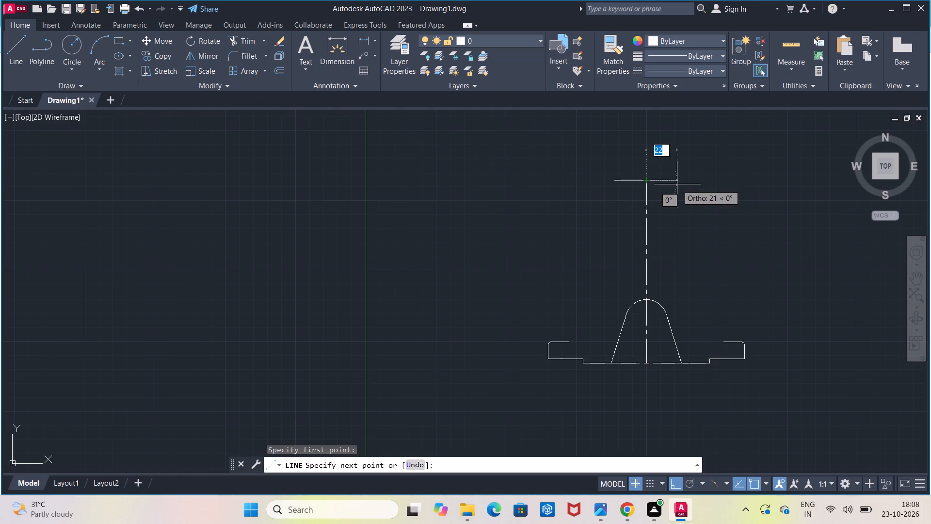
text(22)
text(.5)
key(Return)
key(Escape)
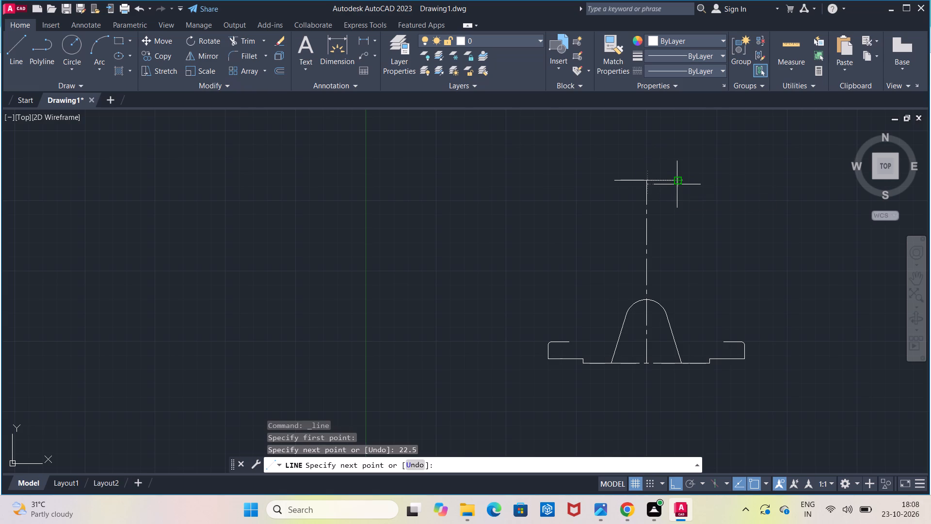
Check the top edge's overall length between its two ends with a linear dimension preview.
click(366, 40)
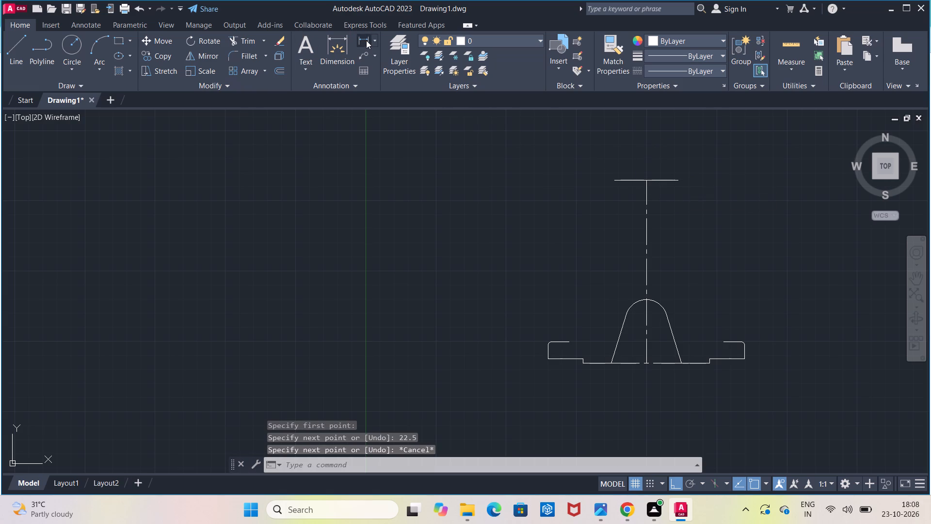
click(613, 177)
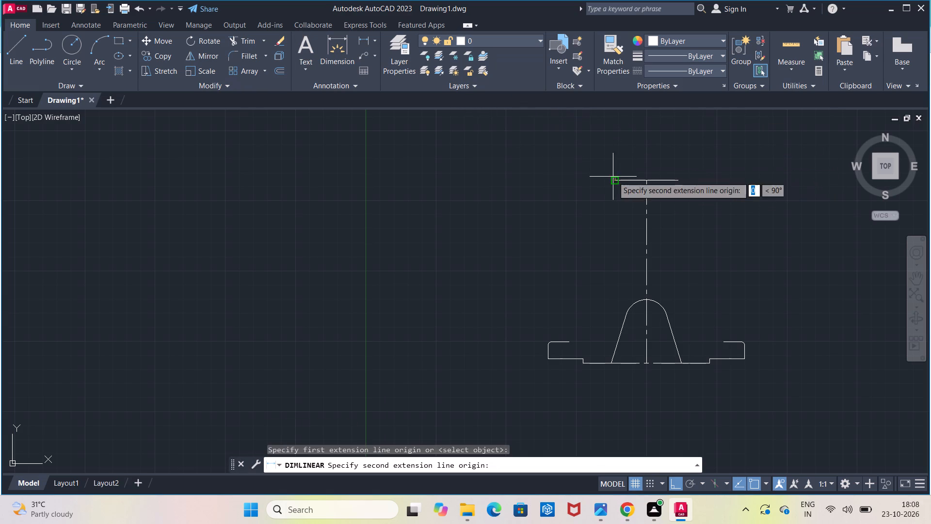
click(678, 177)
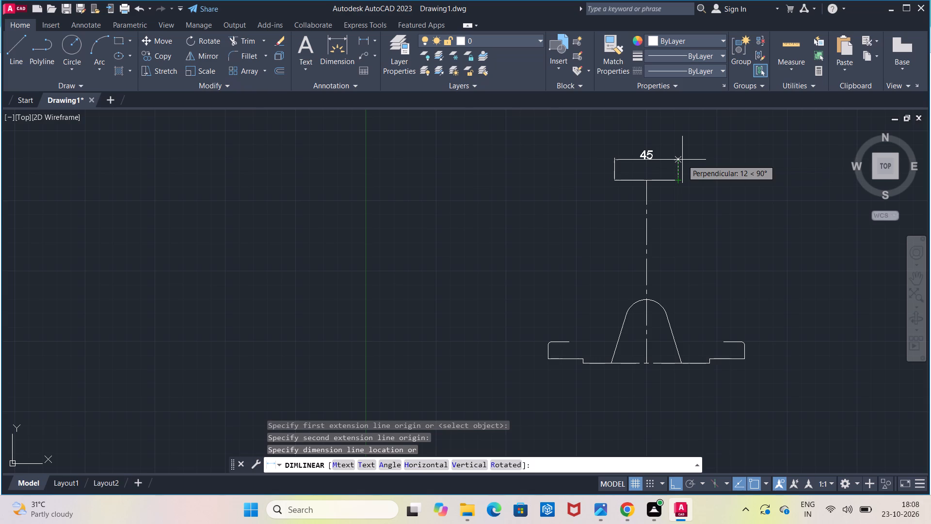
key(Escape)
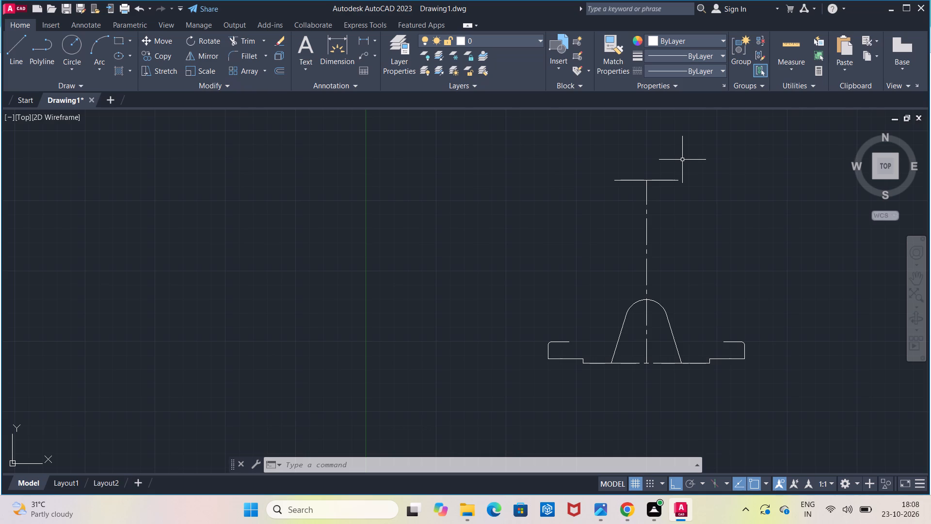
Draw vertical lines down from the top edge's ends, 20 mm at the left end and 30 mm at the right end.
click(17, 38)
click(614, 182)
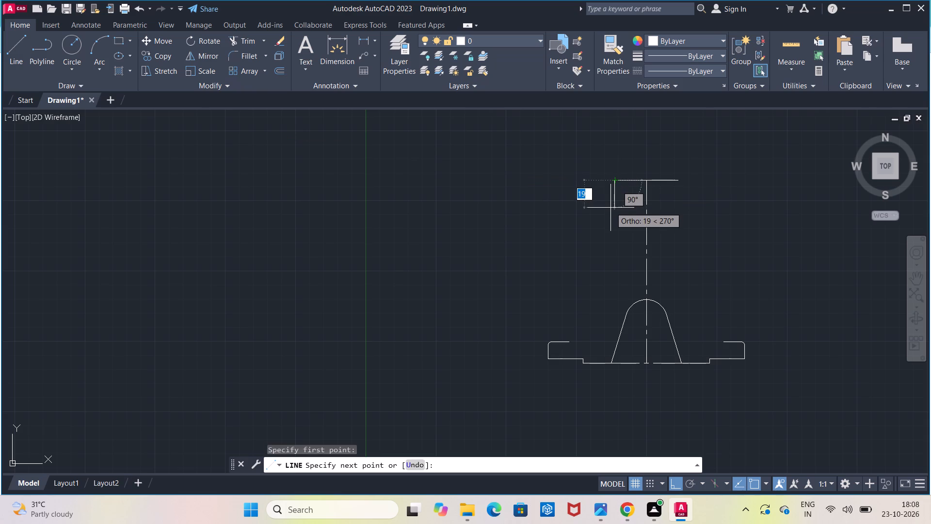
text(20)
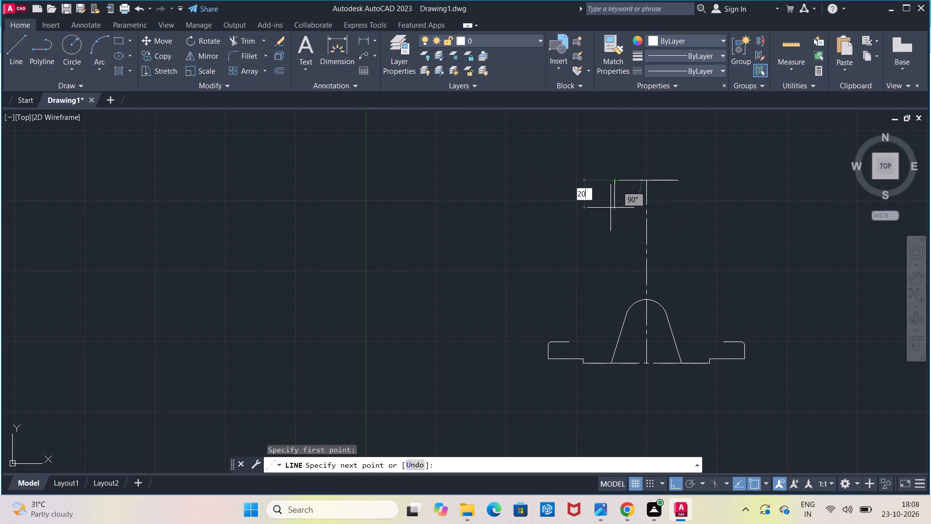
key(Return)
key(Escape)
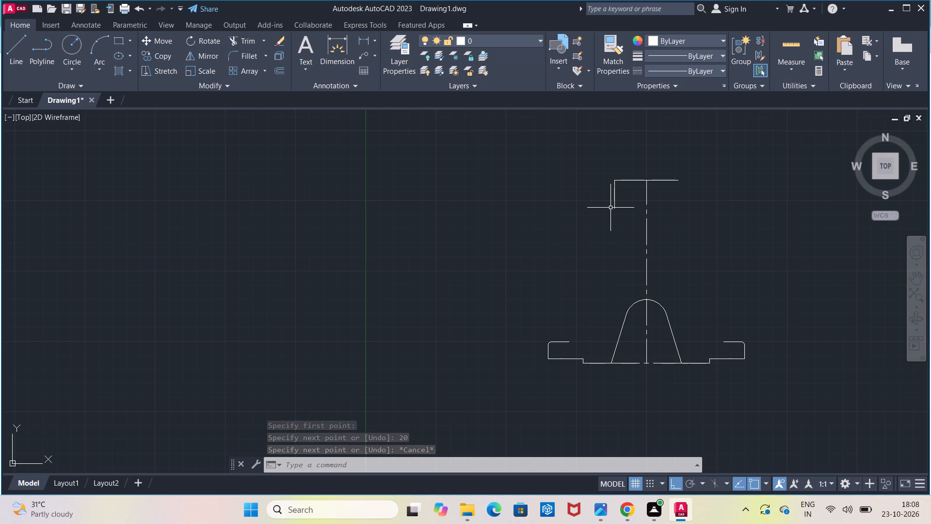
click(22, 56)
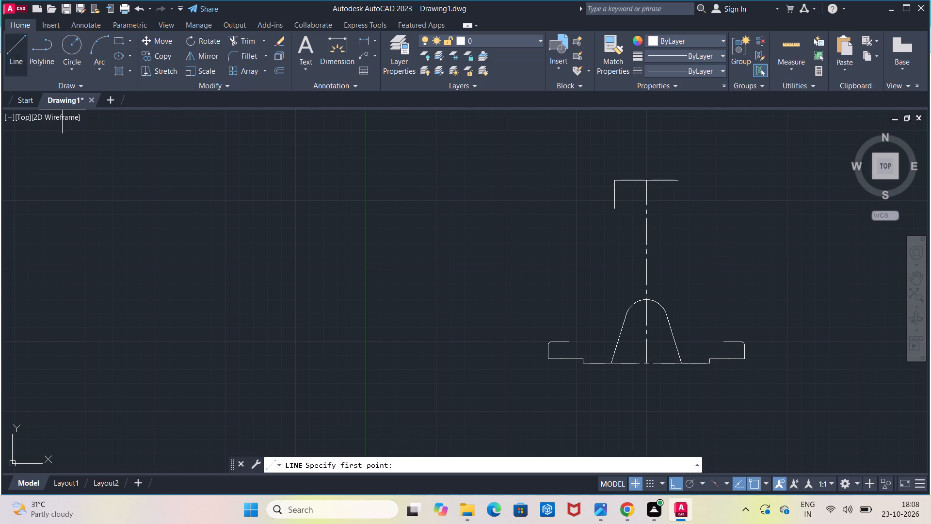
click(679, 182)
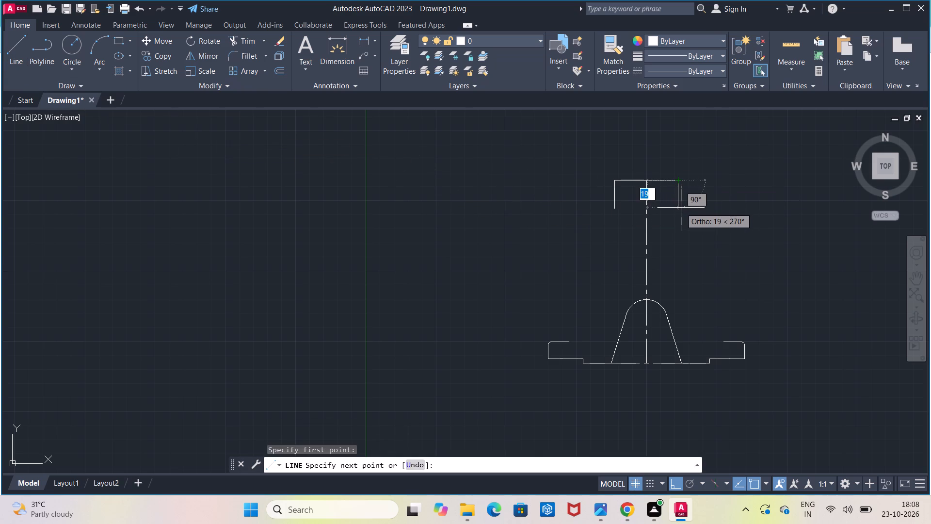
text(30)
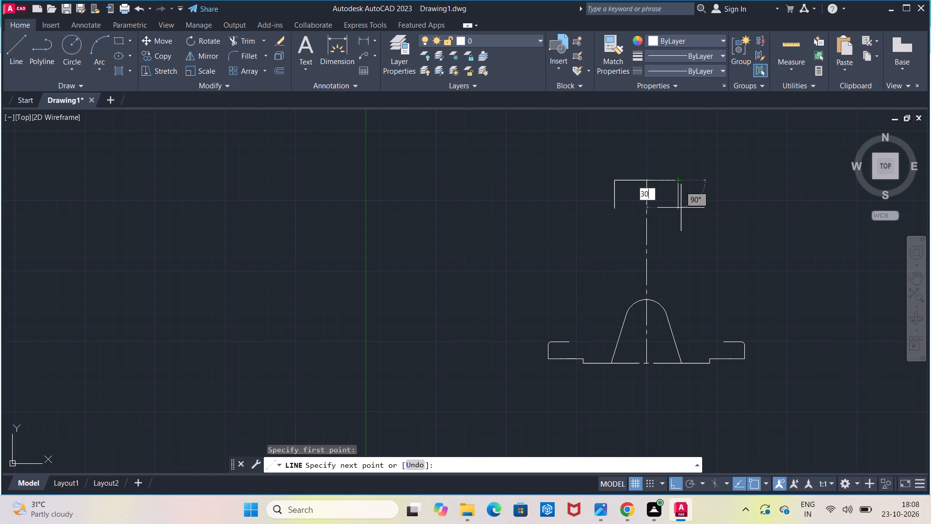
key(Return)
key(Escape)
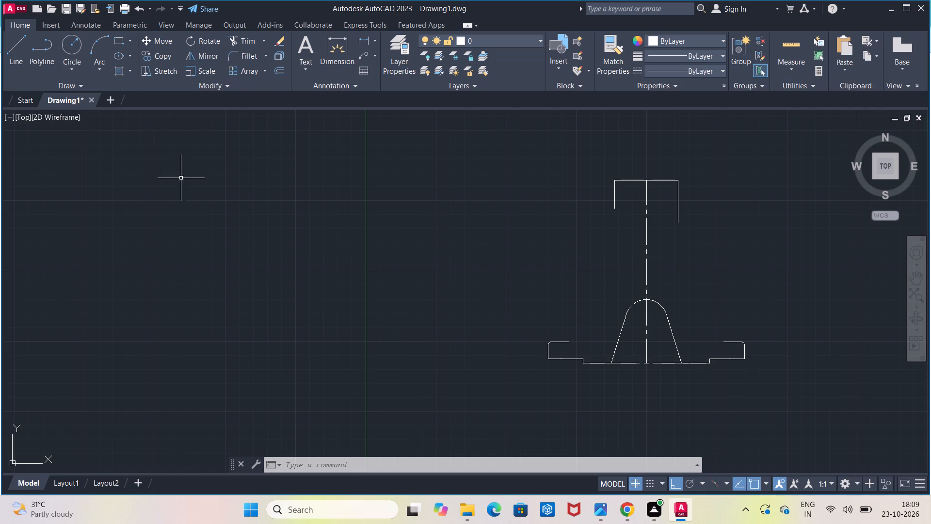
From the 20 mm line's lower end, draw the left arm outline with connected lines: 57.5 mm left, 5 mm down and 62.5 mm right.
click(19, 66)
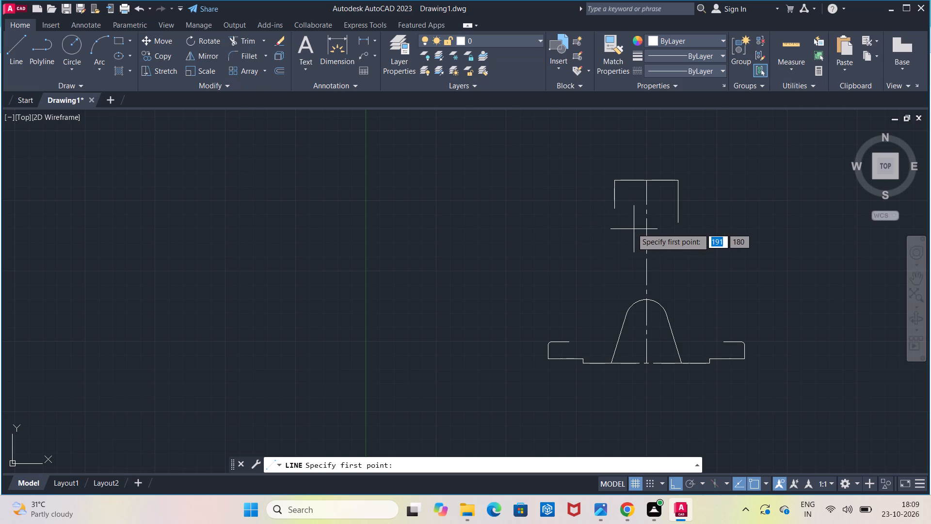
click(617, 207)
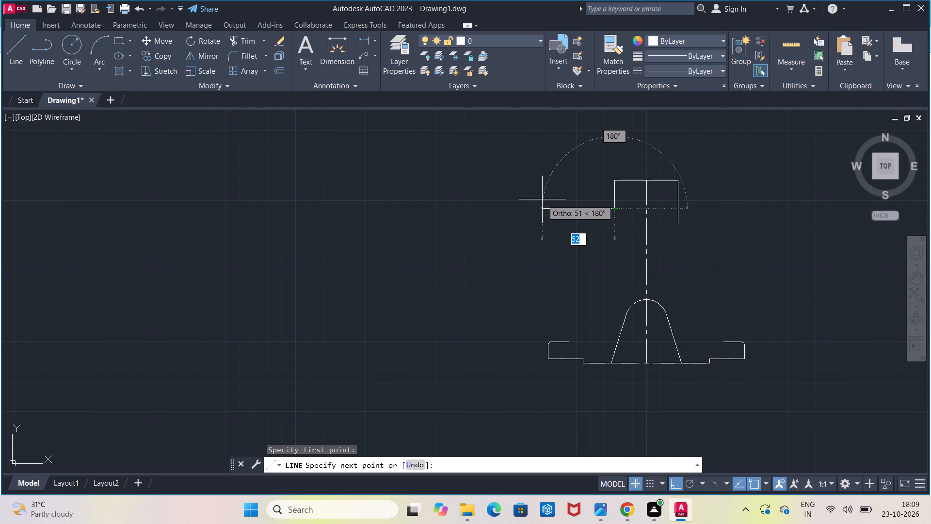
text(57)
text(.5)
key(Return)
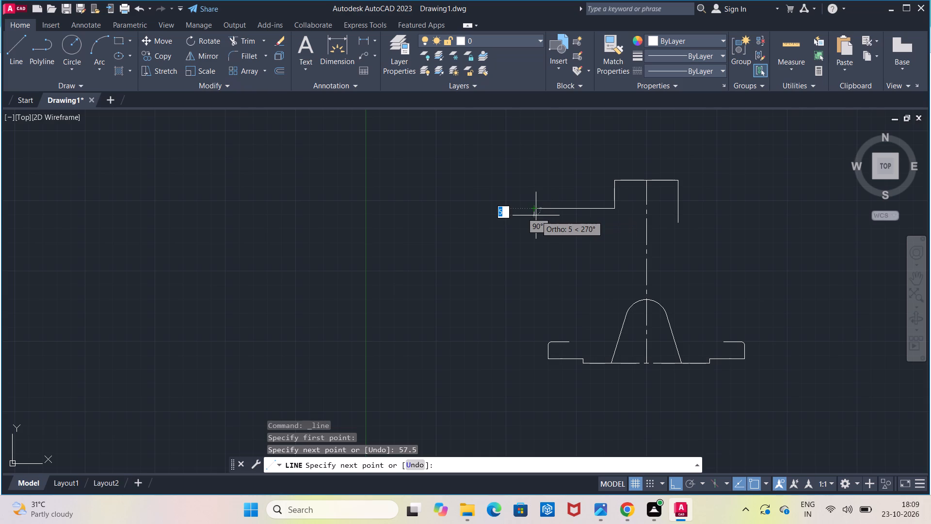
key(5)
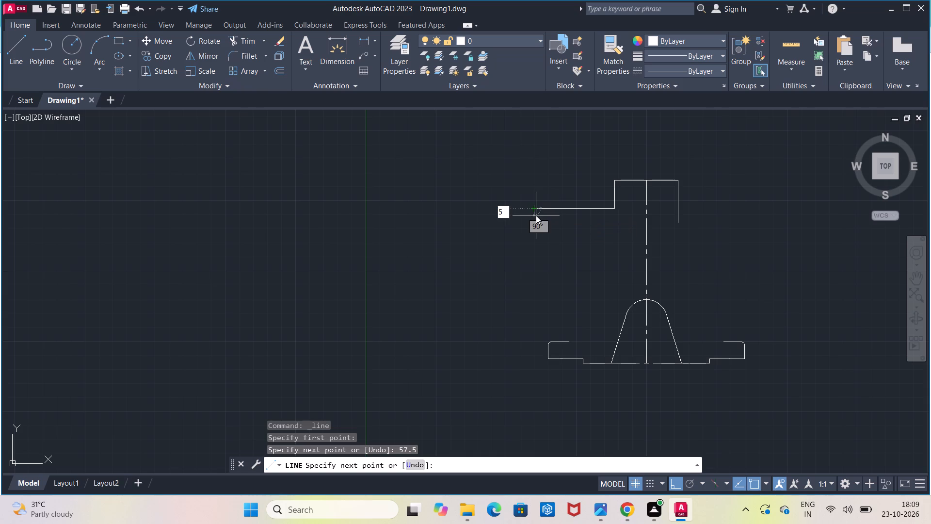
key(Return)
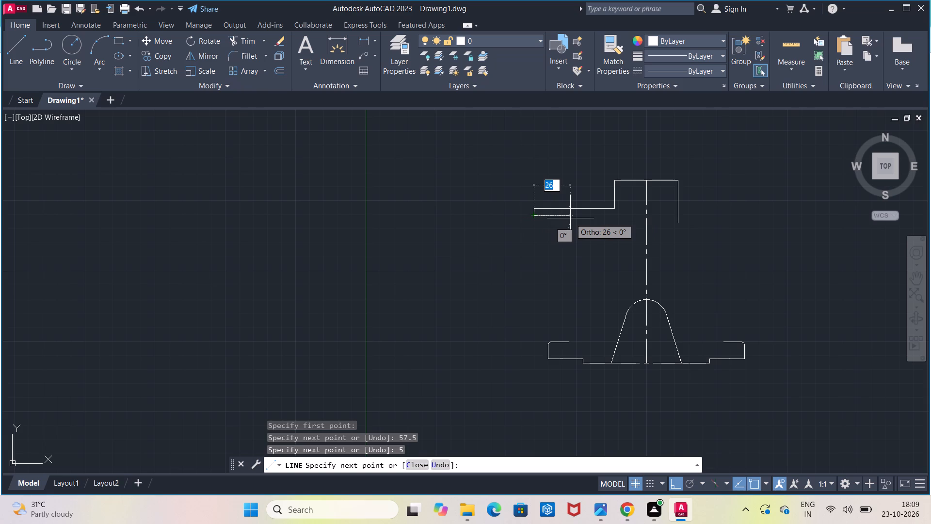
text(62)
text(.5)
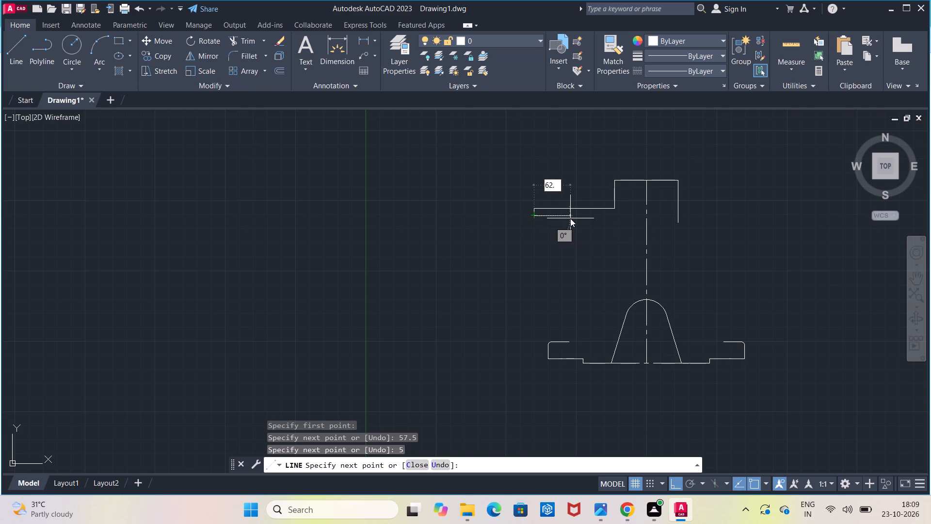
key(Return)
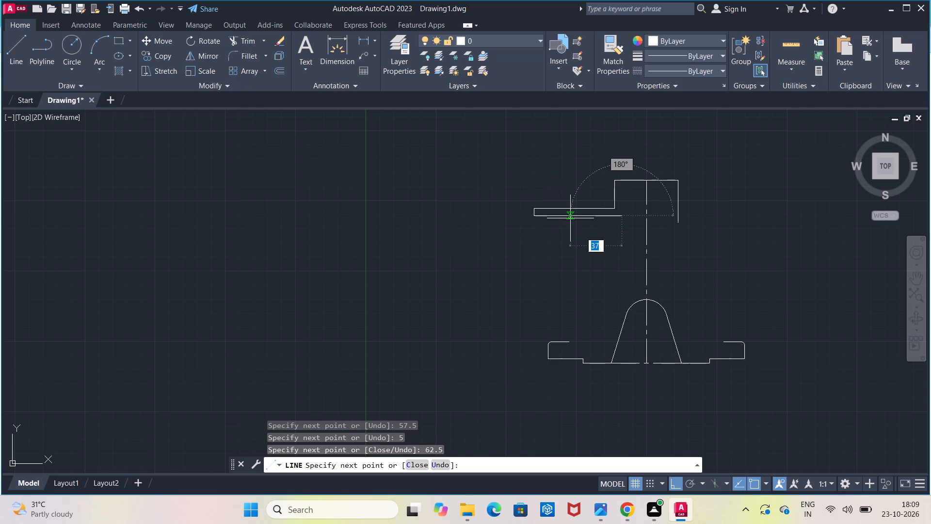
key(Escape)
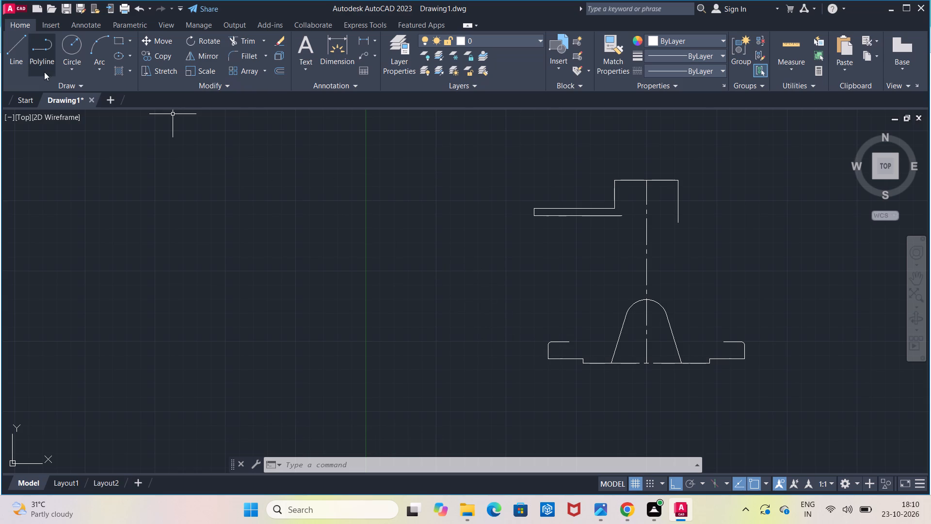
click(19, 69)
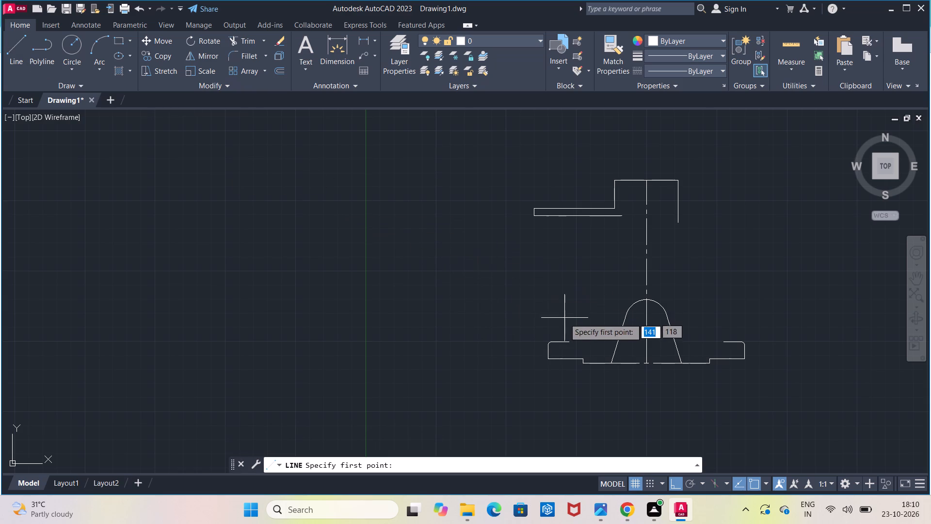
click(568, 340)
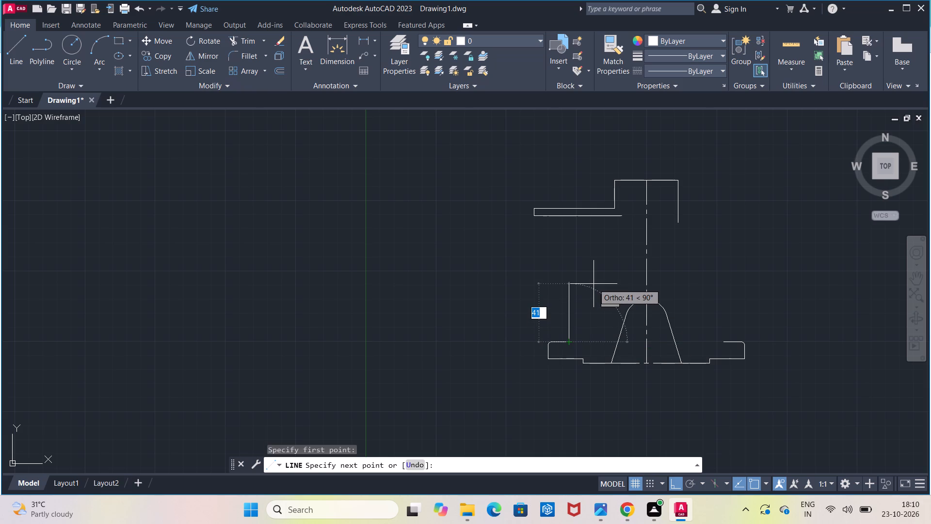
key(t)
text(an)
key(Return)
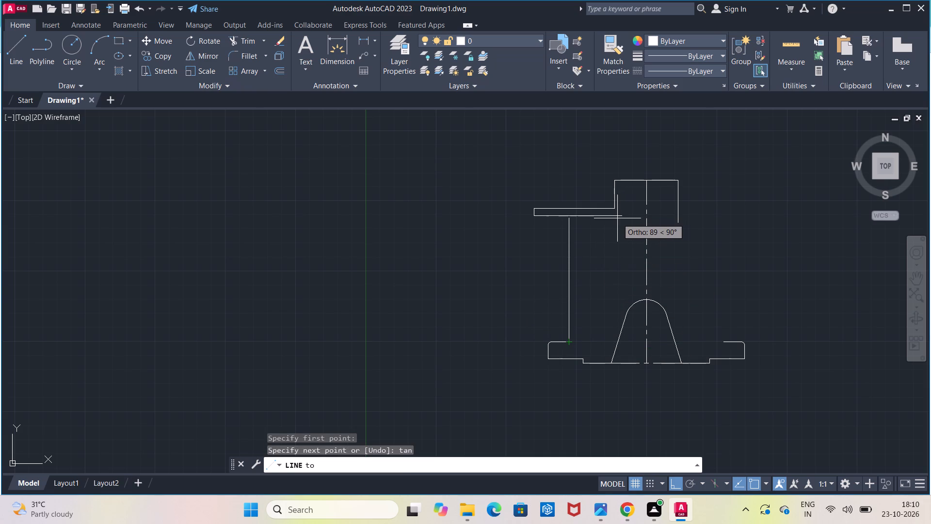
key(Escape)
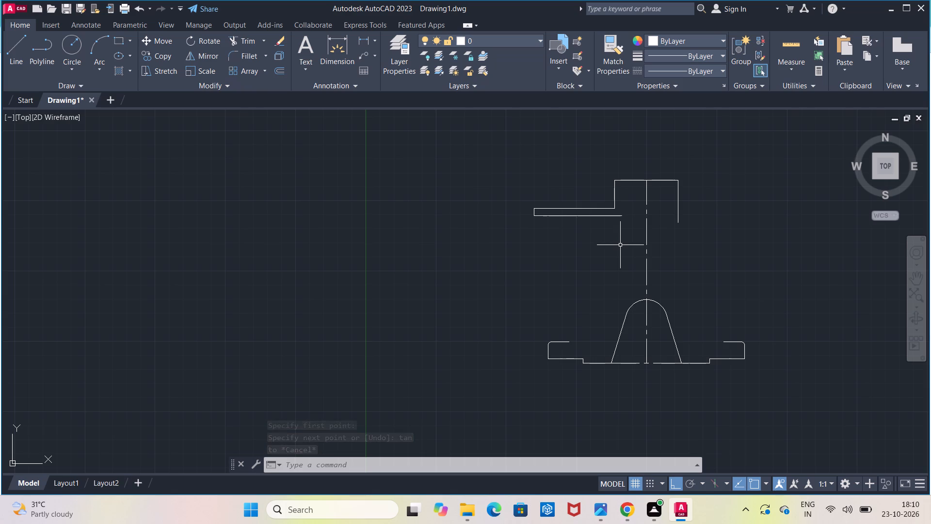
Fillet the inner corner where the left arm's upper line meets the vertical line below the top edge.
click(250, 52)
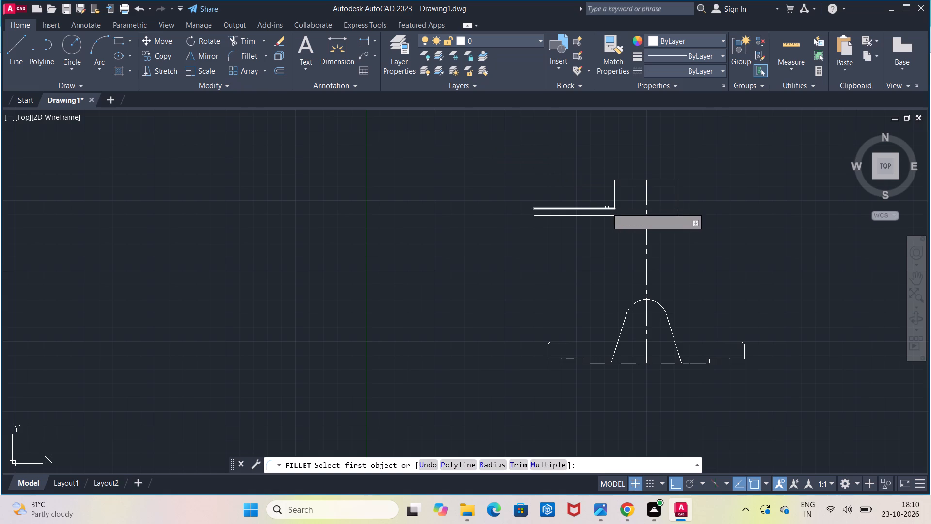
click(607, 208)
click(615, 204)
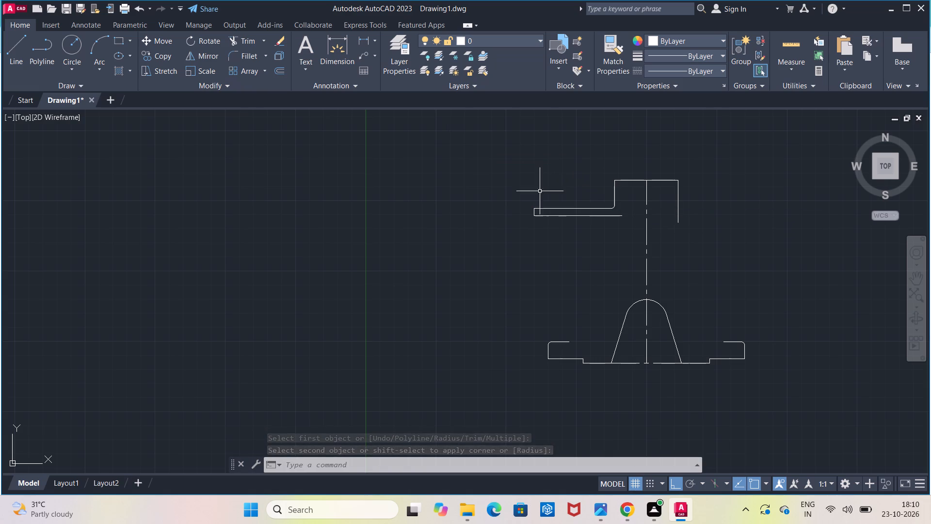
Draw a circle of radius 2.5 mm in the empty space left of the part outline.
click(82, 52)
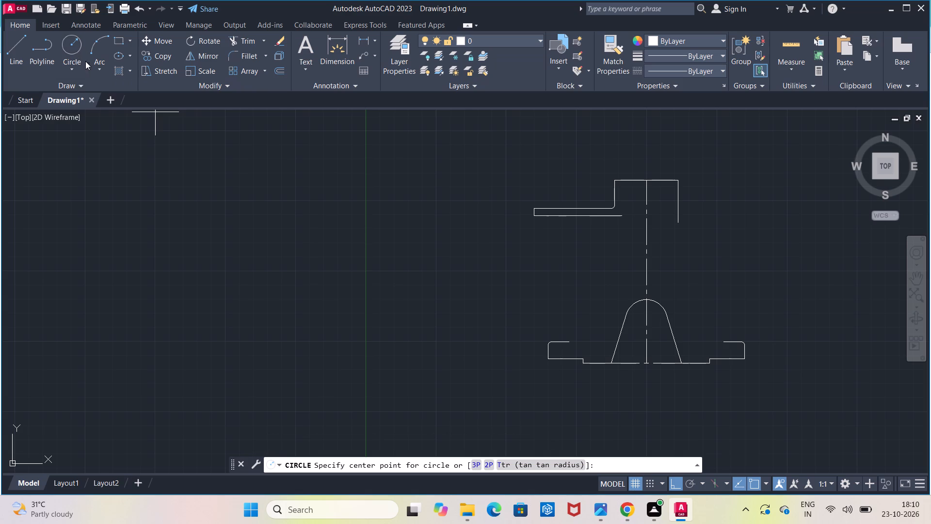
click(73, 48)
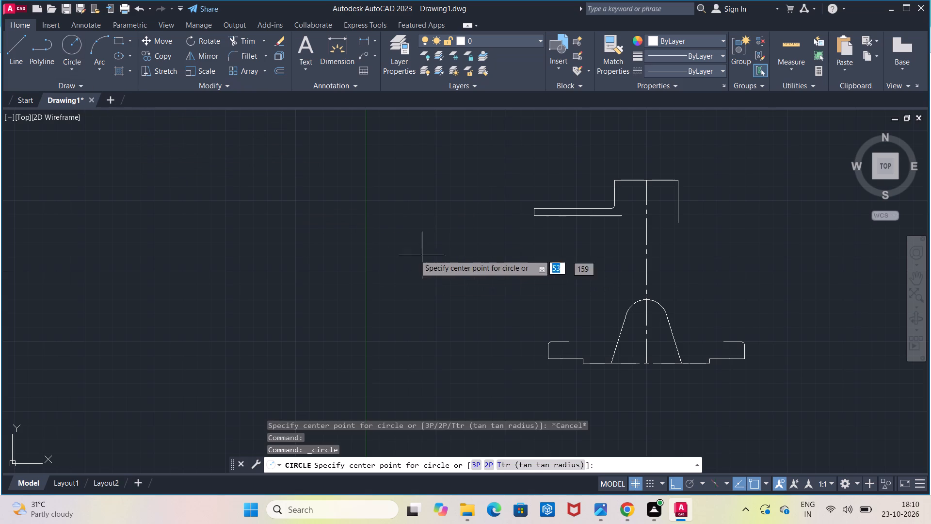
click(222, 242)
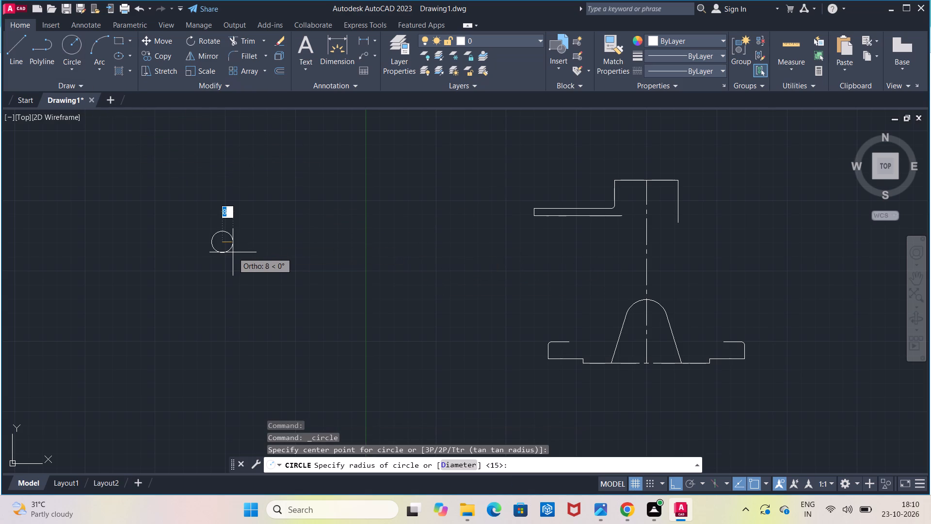
key(2)
key(period)
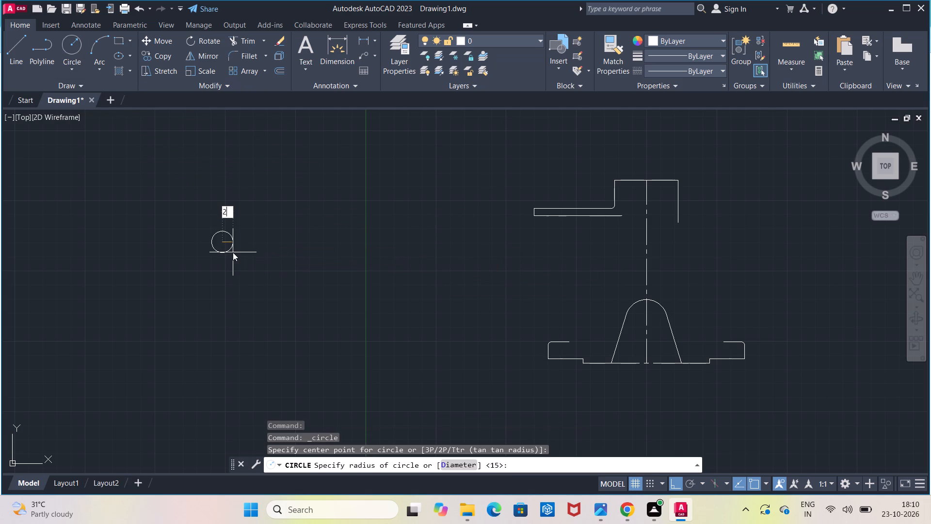
key(5)
key(Return)
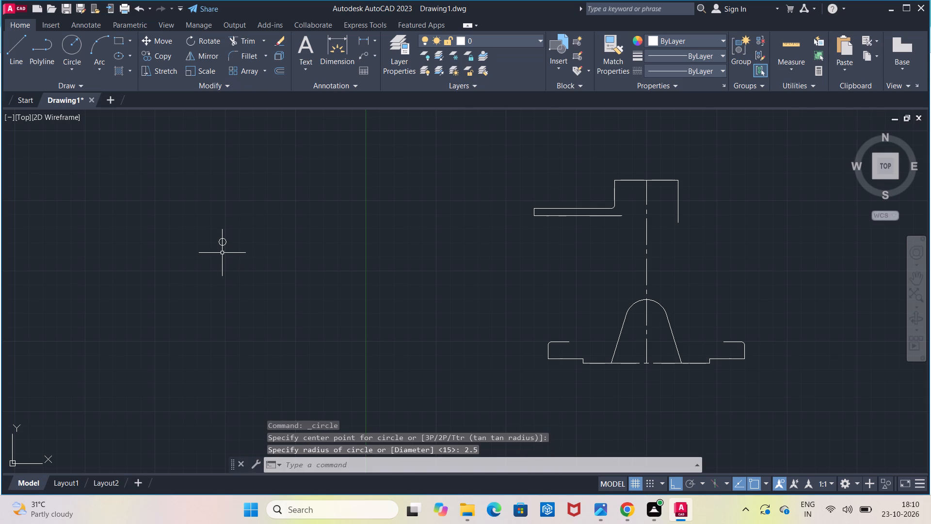
scroll(222, 253, up, 1)
scroll(222, 253, down, 1)
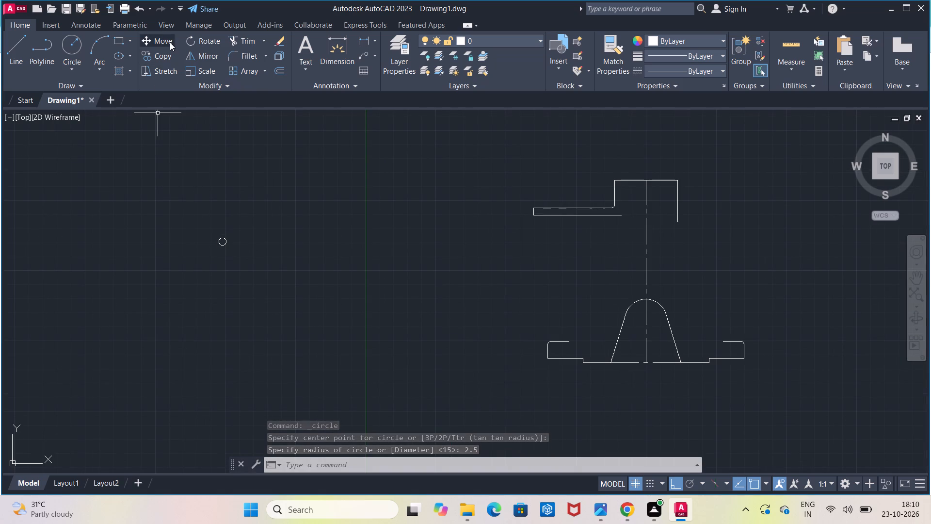
With Ortho off, move the small circle by its top quadrant to the right end of the left arm's lower line.
click(167, 47)
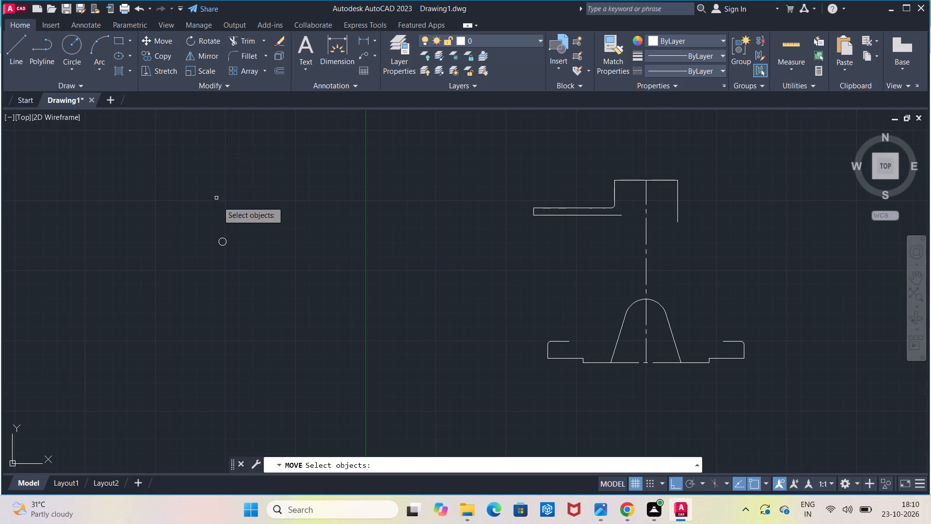
click(226, 240)
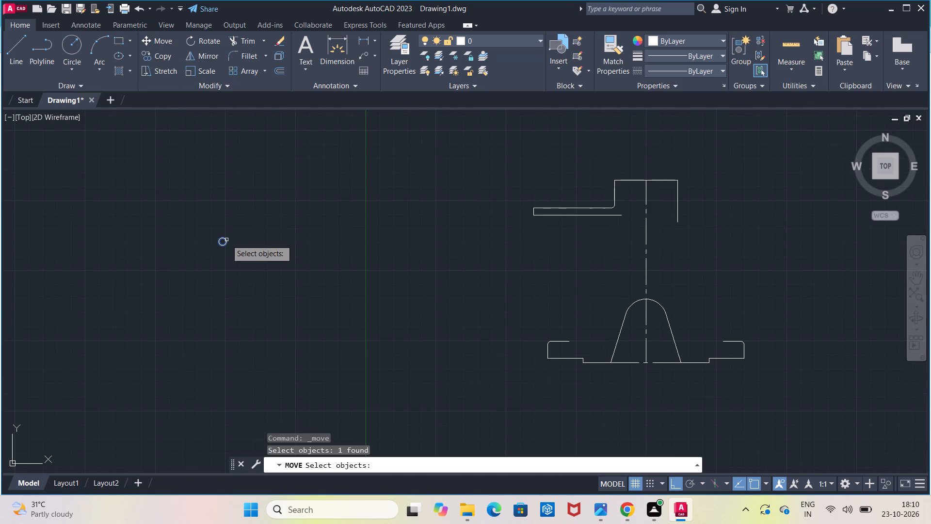
key(Return)
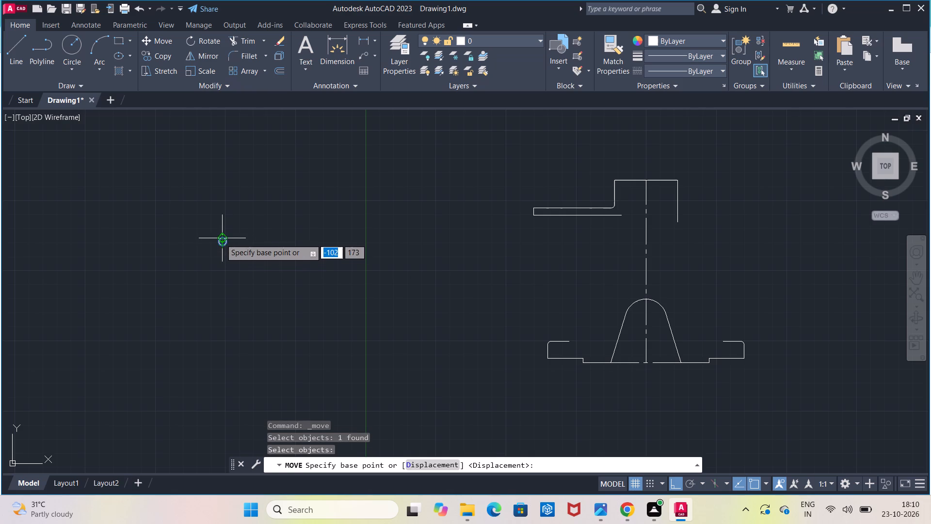
click(221, 239)
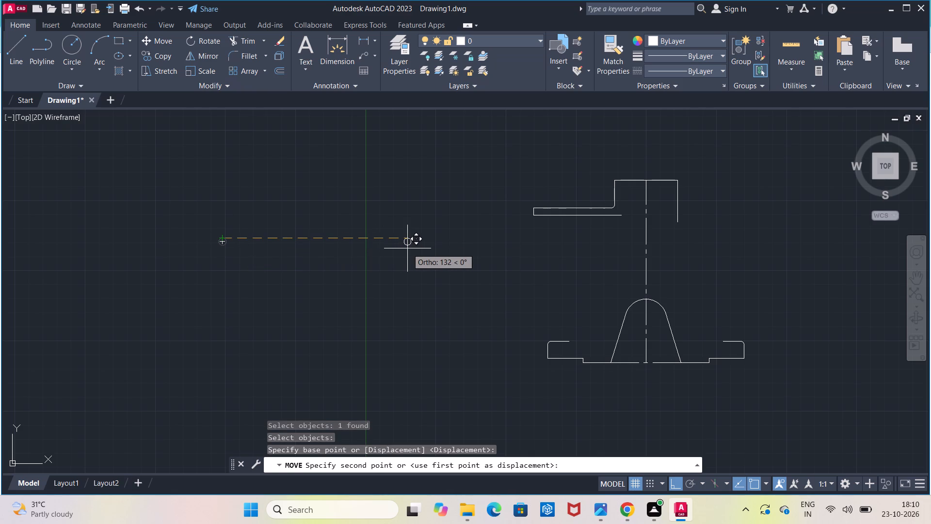
key(F8)
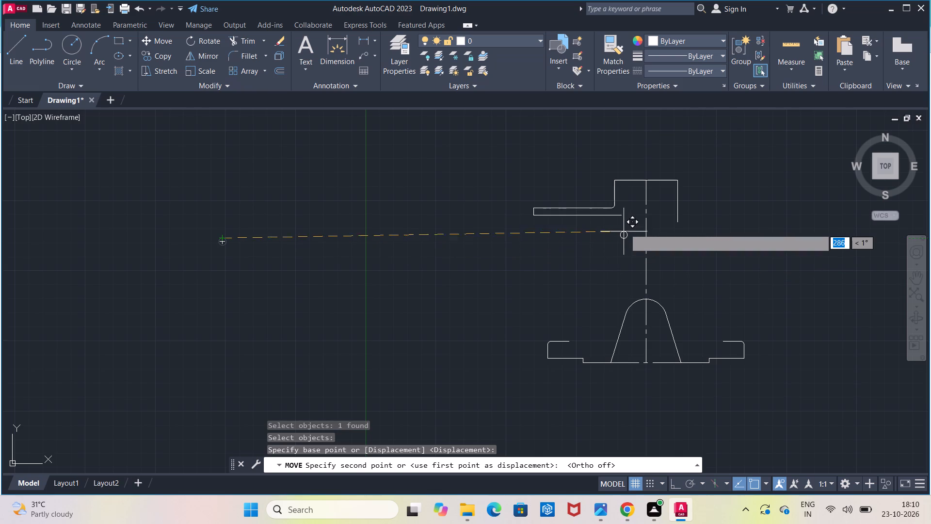
click(622, 214)
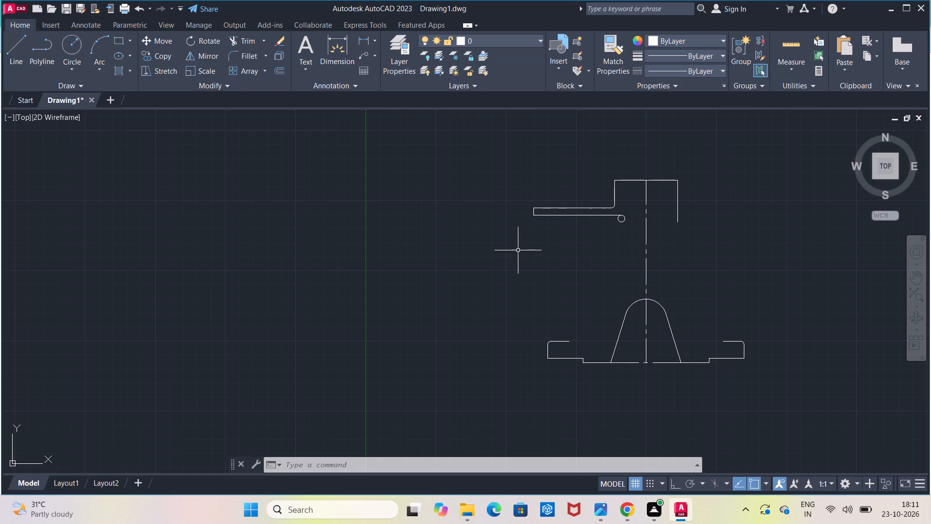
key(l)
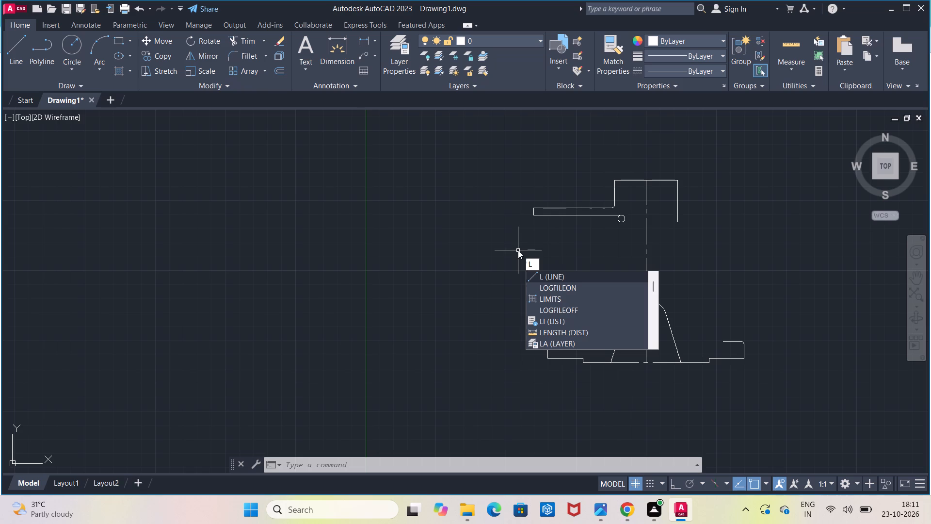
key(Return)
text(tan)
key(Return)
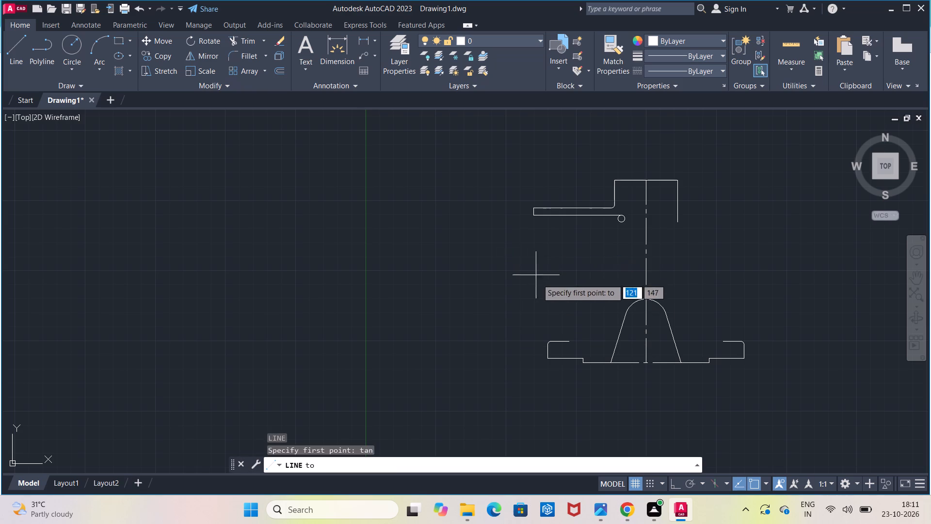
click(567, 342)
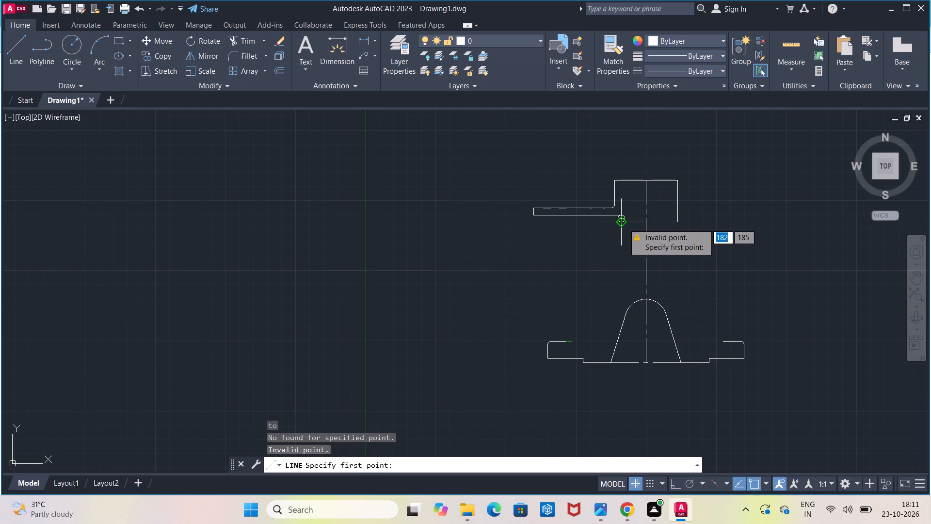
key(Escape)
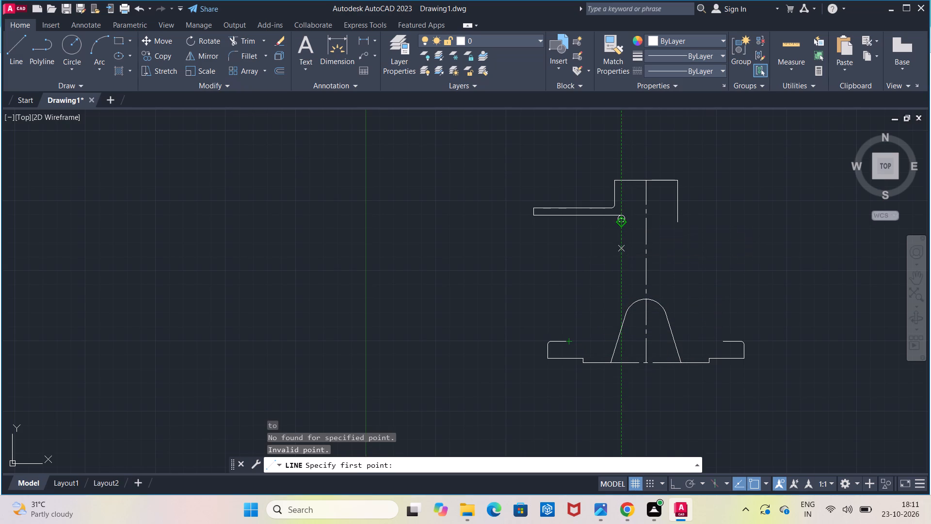
Turn Ortho on and draw a line from the inner end of the base's upper-left edge tangent to the small circle's right side.
click(674, 483)
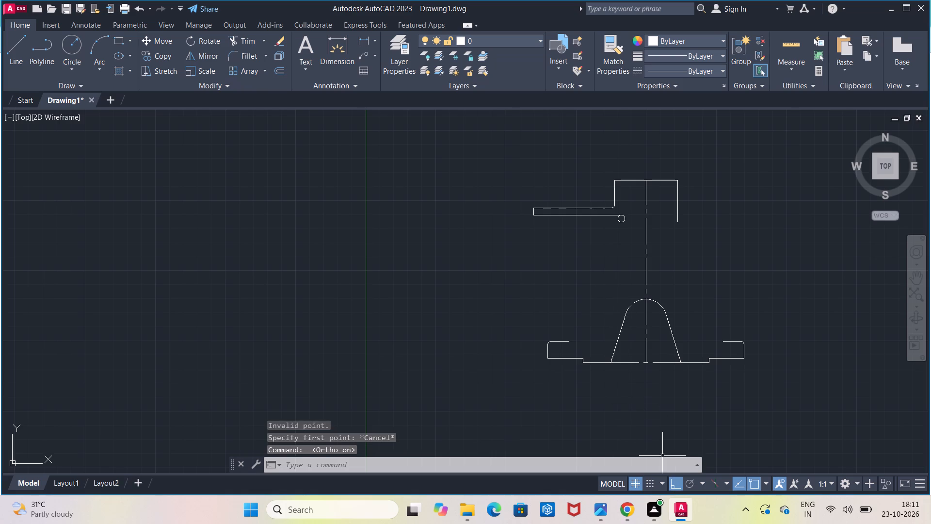
click(22, 62)
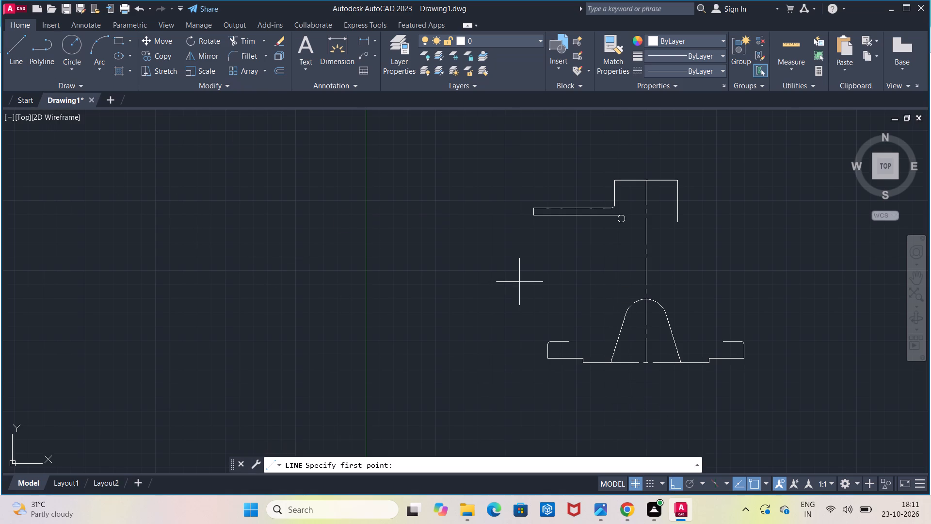
click(569, 341)
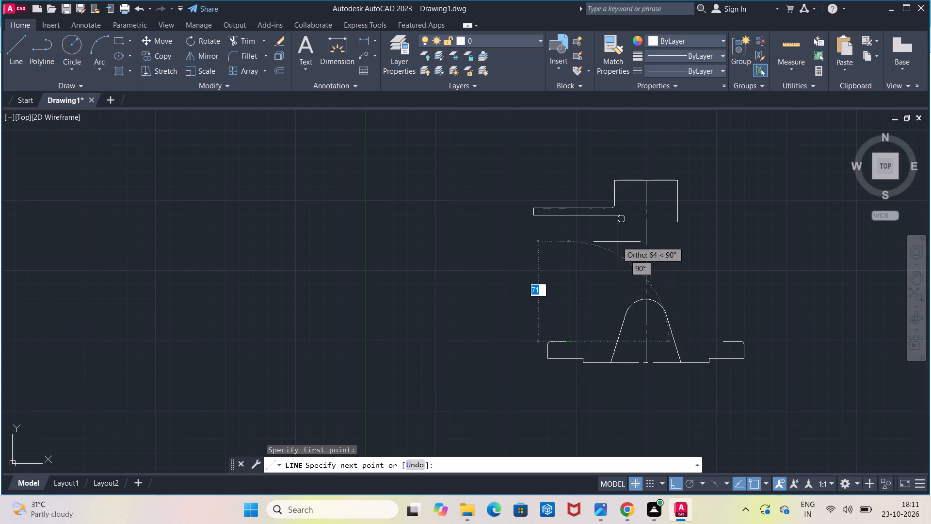
key(t)
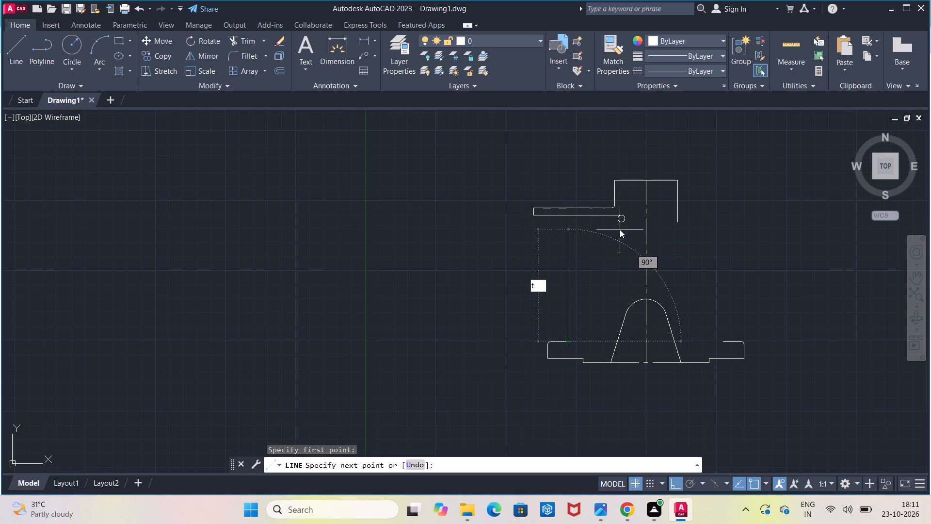
text(an)
key(Return)
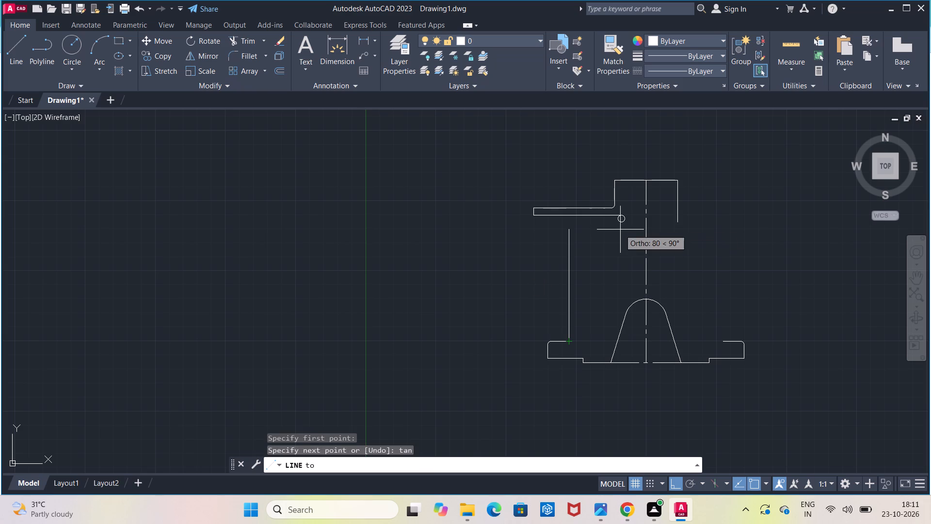
click(625, 219)
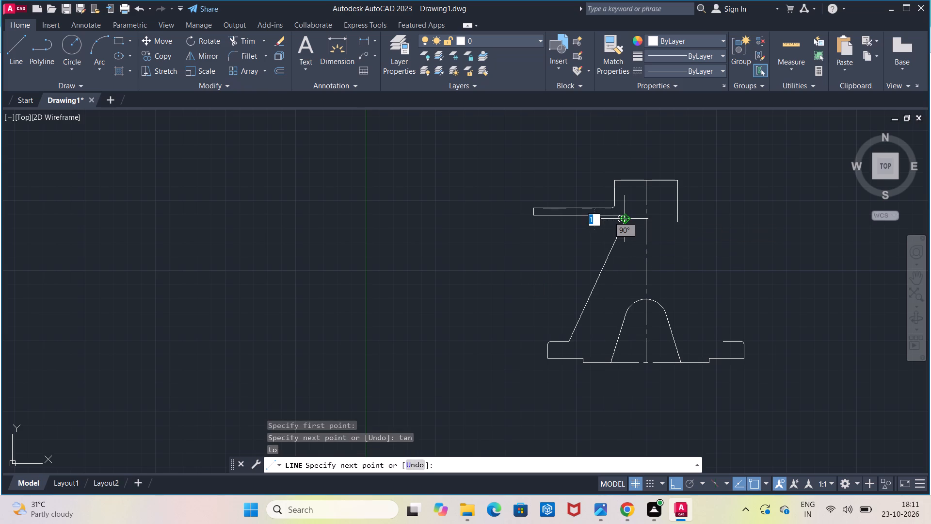
key(Escape)
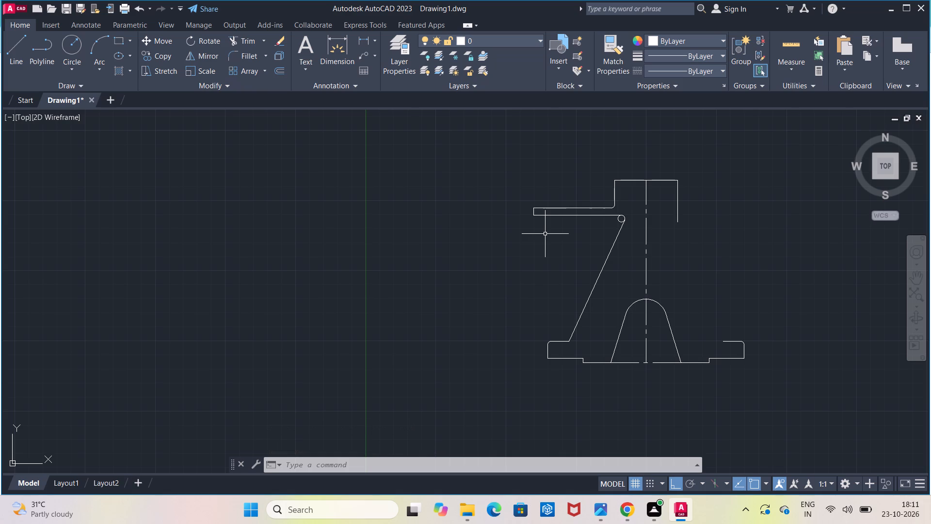
Trim the small circle's inner portion, keeping only the arc between the arm's lower line and the sloped tangent line.
click(245, 40)
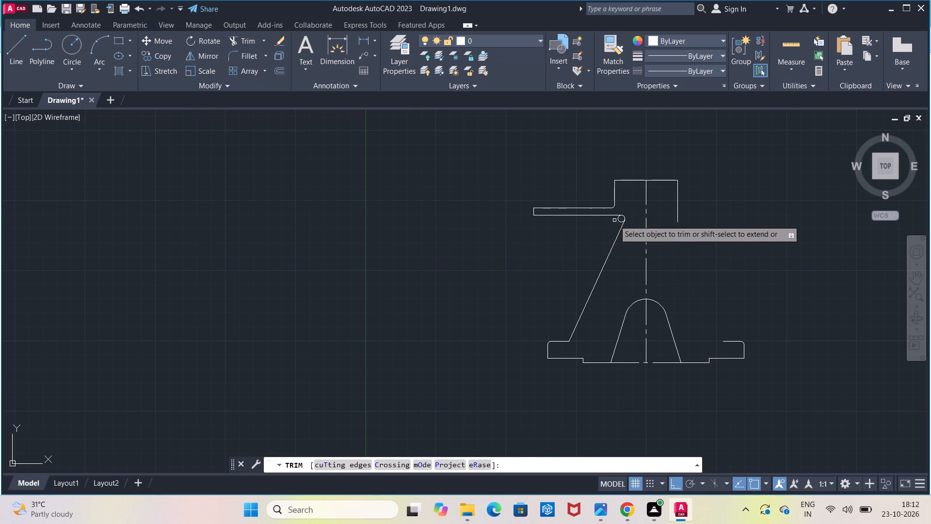
click(617, 220)
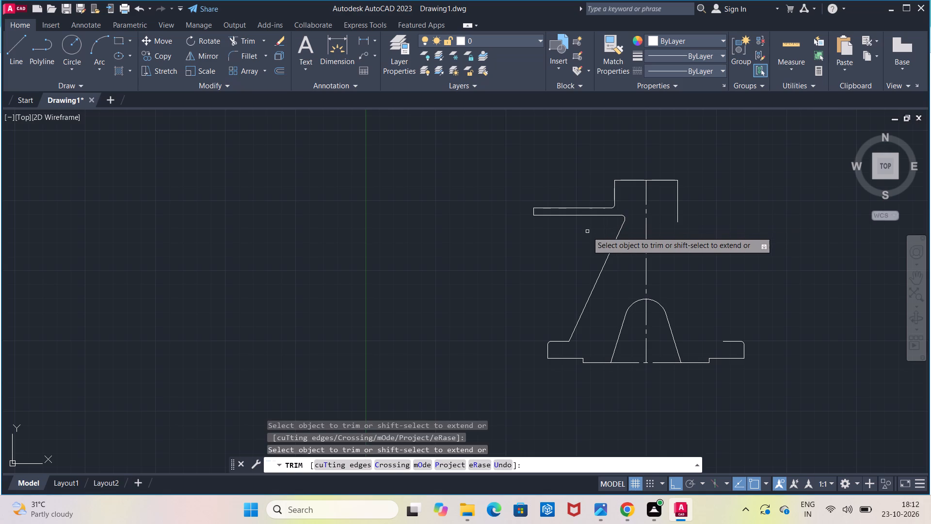
key(Escape)
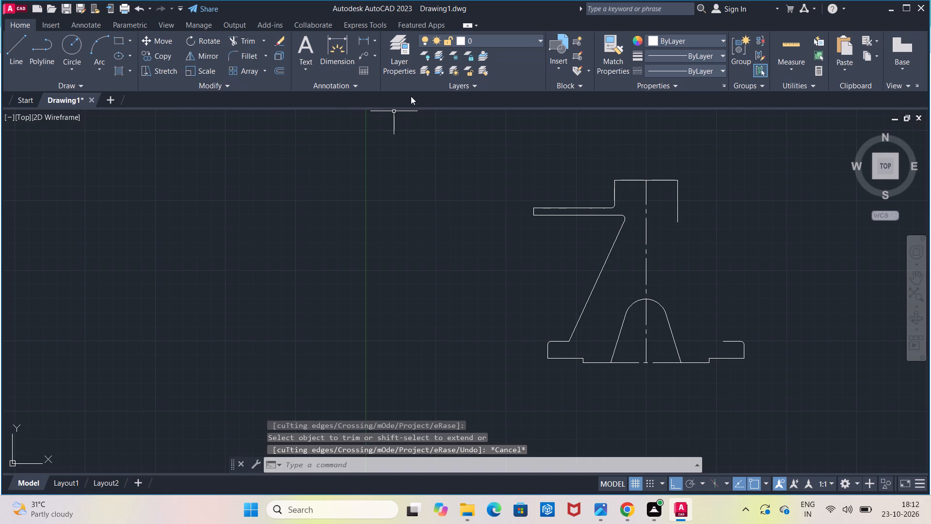
Measure the vertical distance from the sloped line's upper end down to the base's bottom line.
click(367, 39)
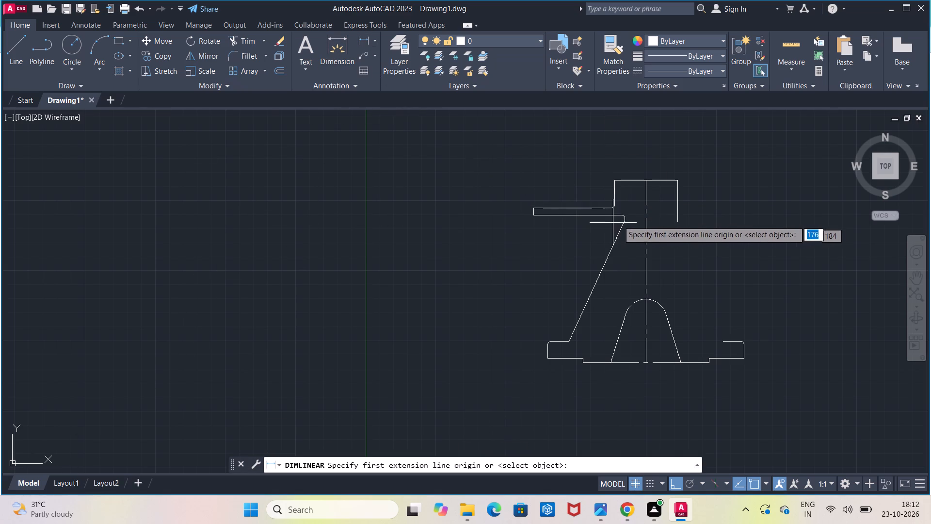
click(625, 222)
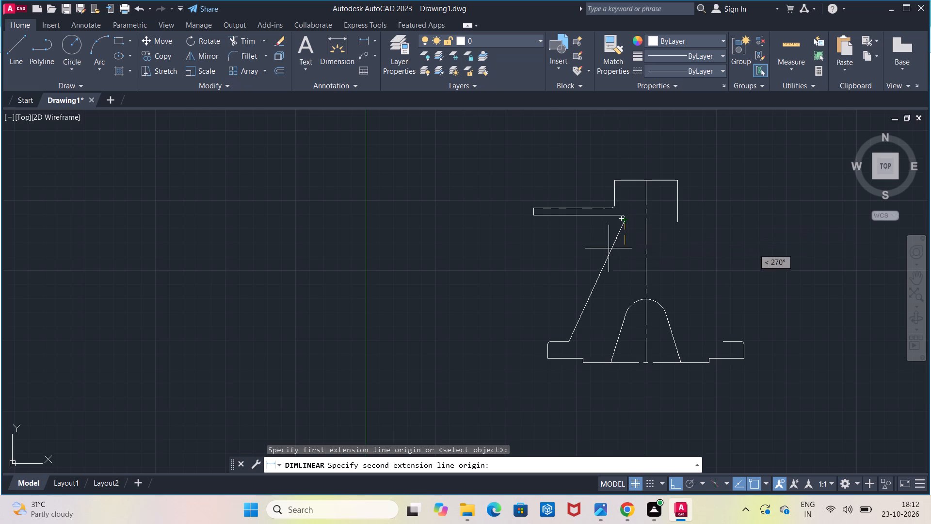
click(625, 364)
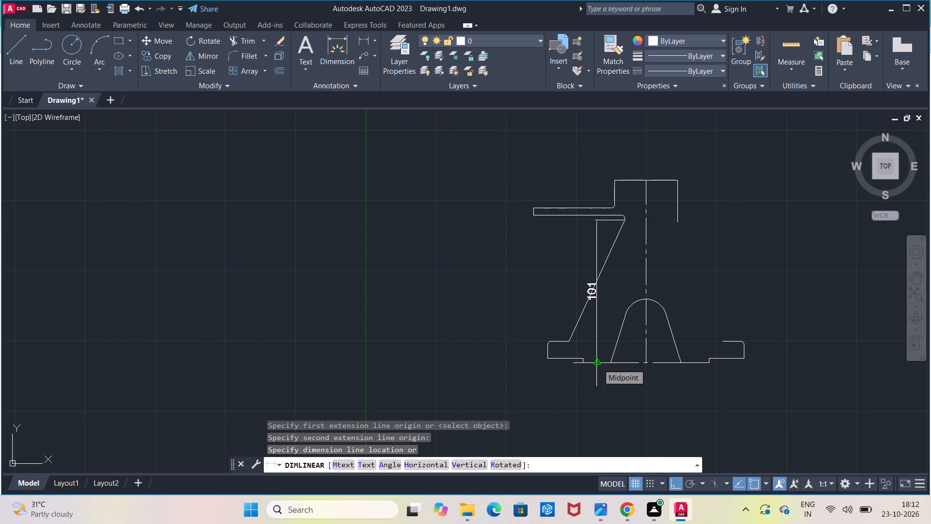
key(Escape)
Delete the sloped tangent line between the left arm's rounded corner and the base.
scroll(607, 322, up, 1)
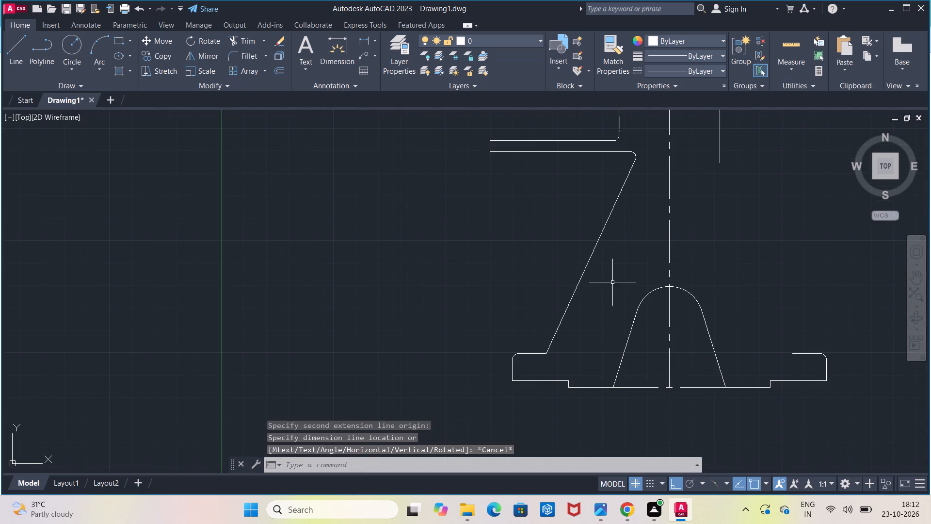
middle_drag(617, 262, 595, 294)
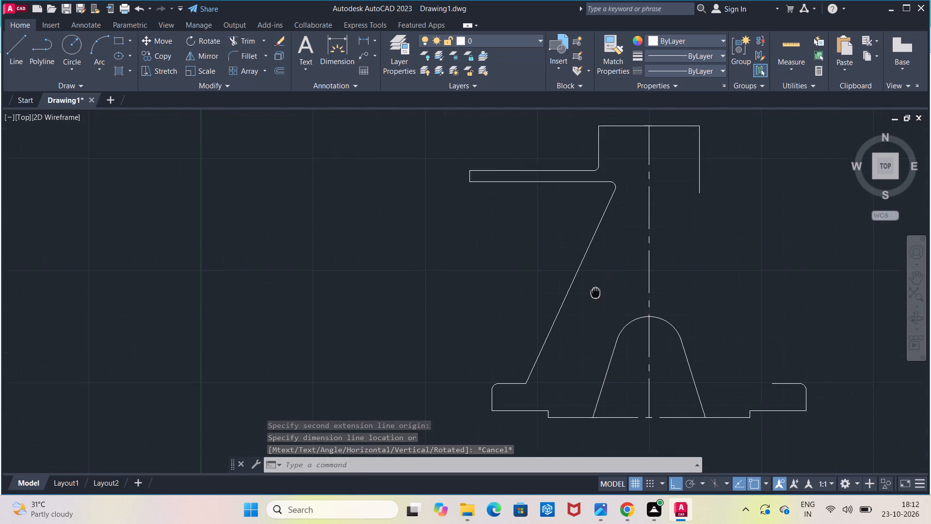
middle_drag(595, 294, 592, 298)
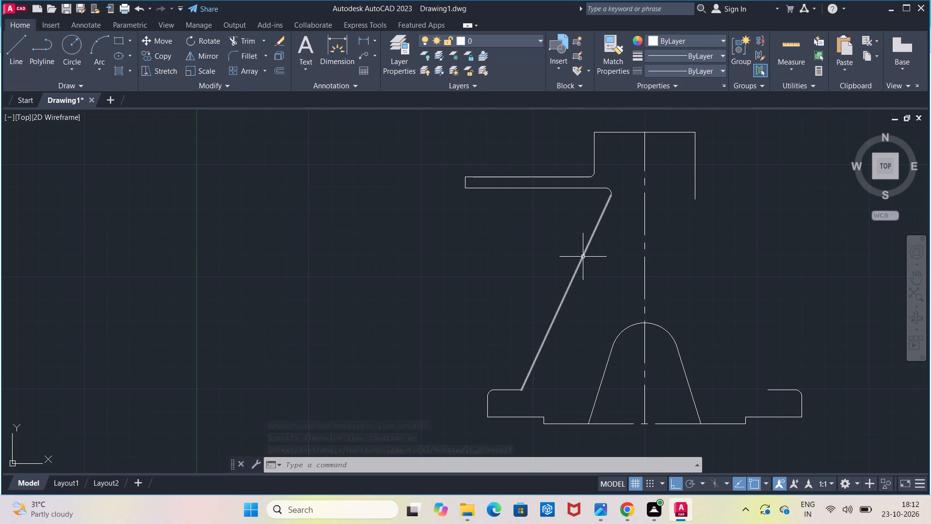
click(583, 257)
key(Delete)
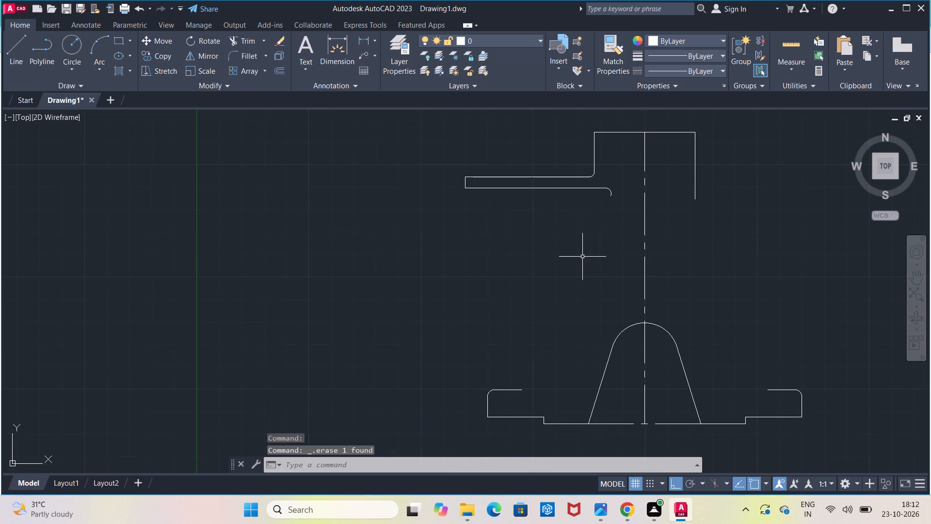
Draw a 6 mm vertical line downward from the right side of the small arc under the left arm.
click(11, 58)
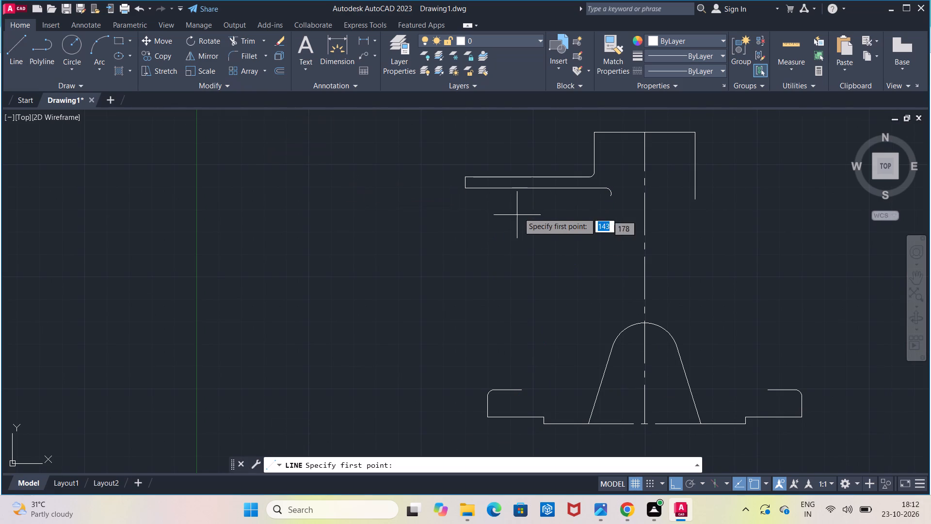
click(610, 193)
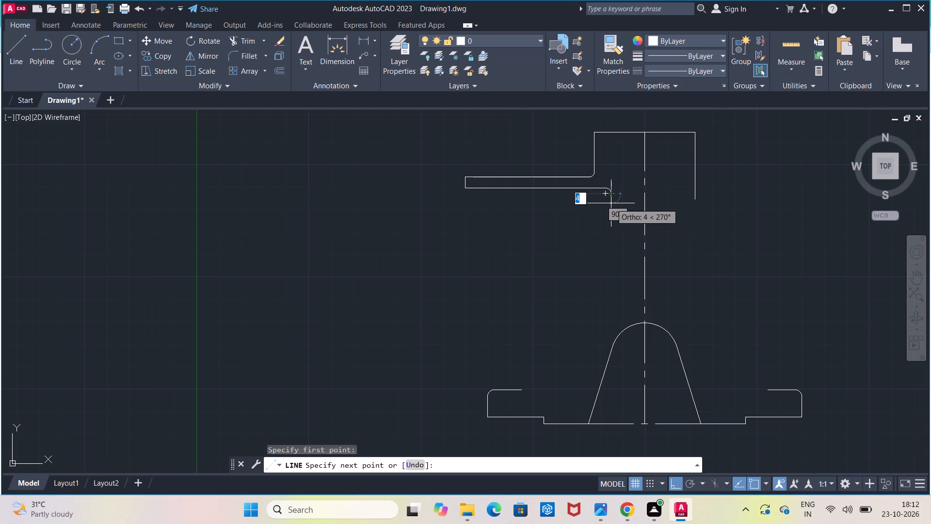
key(6)
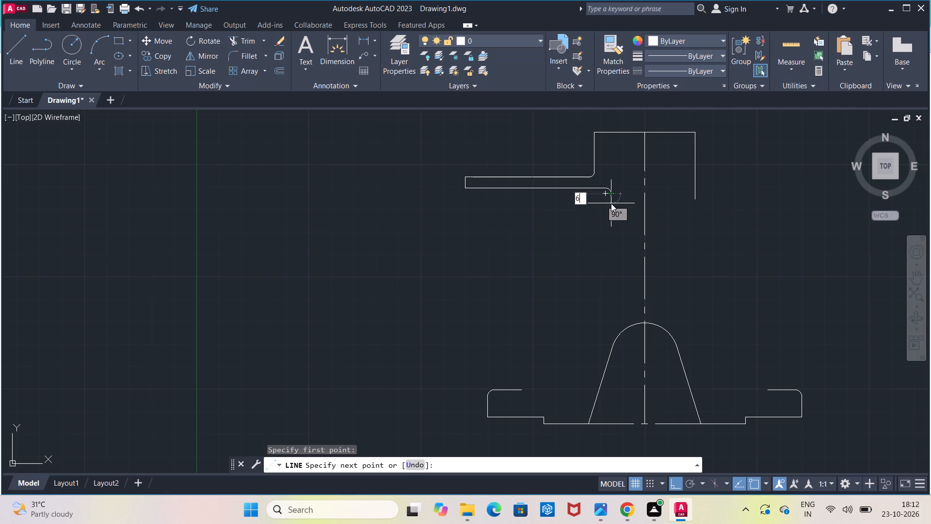
key(Return)
key(Escape)
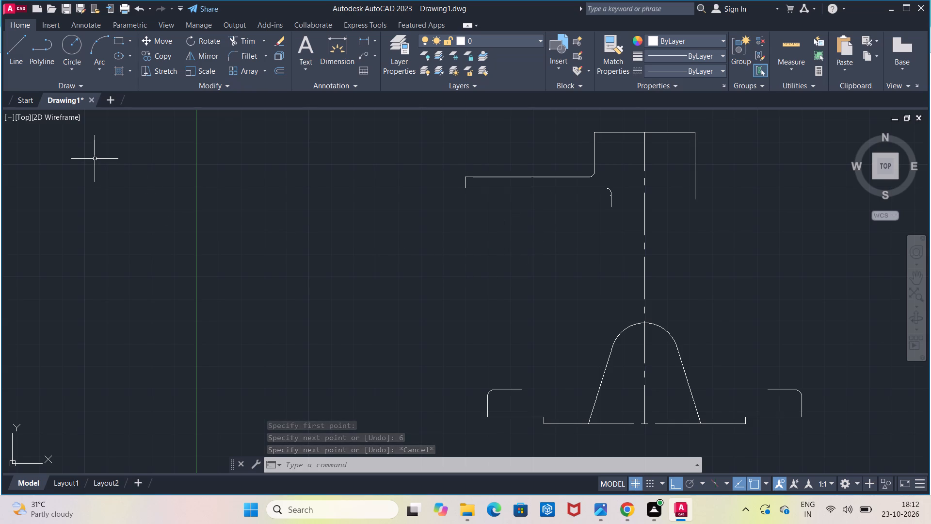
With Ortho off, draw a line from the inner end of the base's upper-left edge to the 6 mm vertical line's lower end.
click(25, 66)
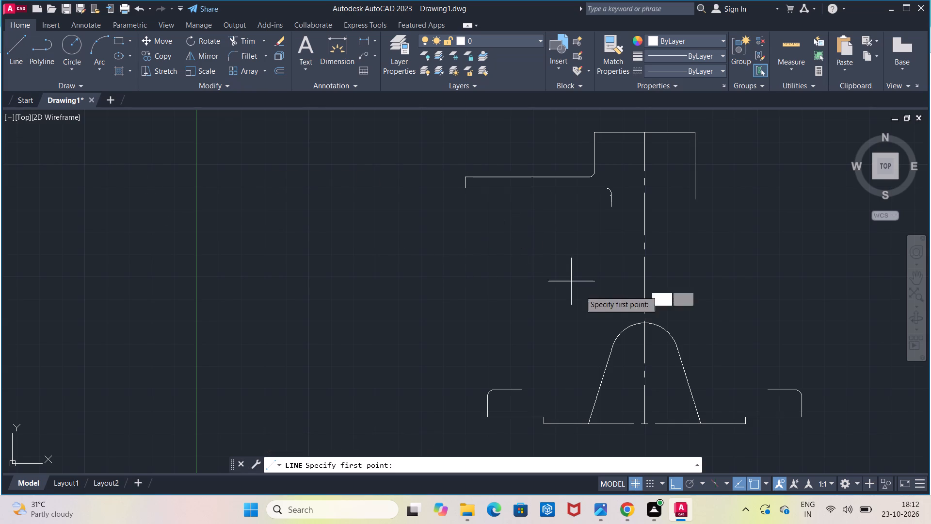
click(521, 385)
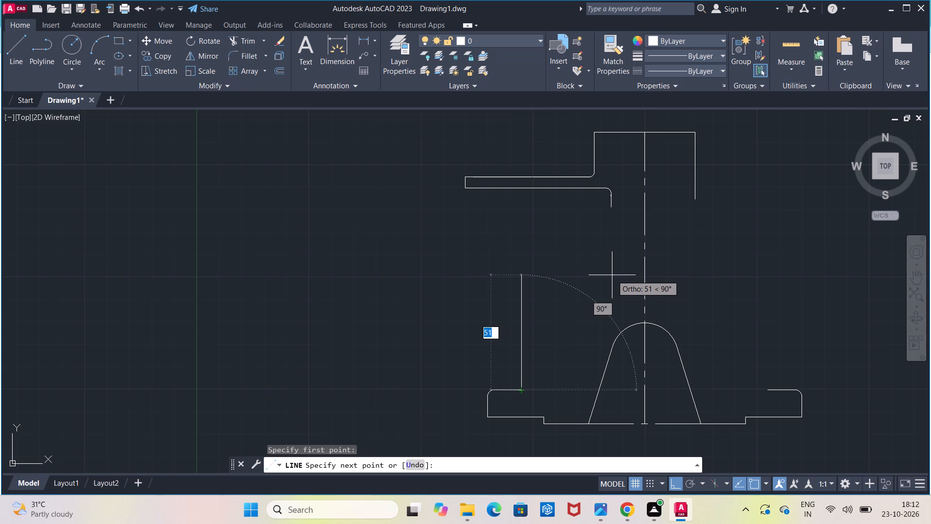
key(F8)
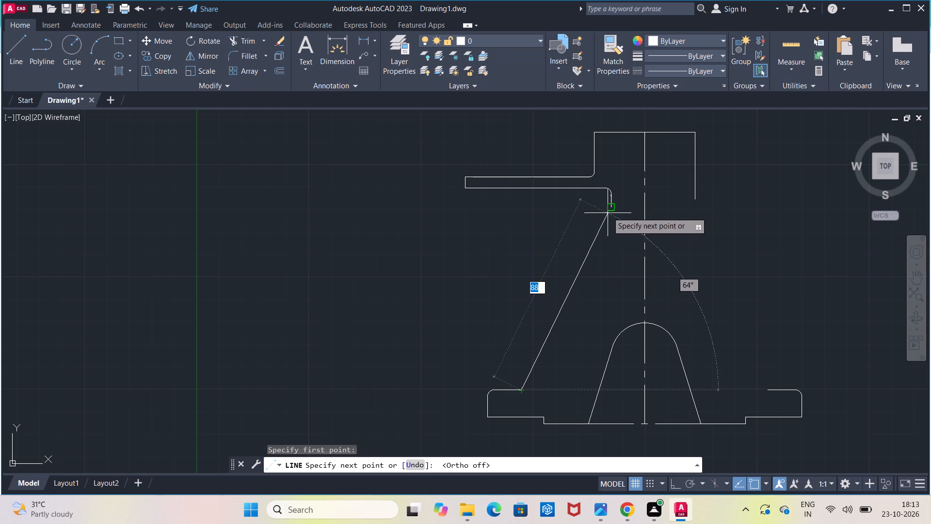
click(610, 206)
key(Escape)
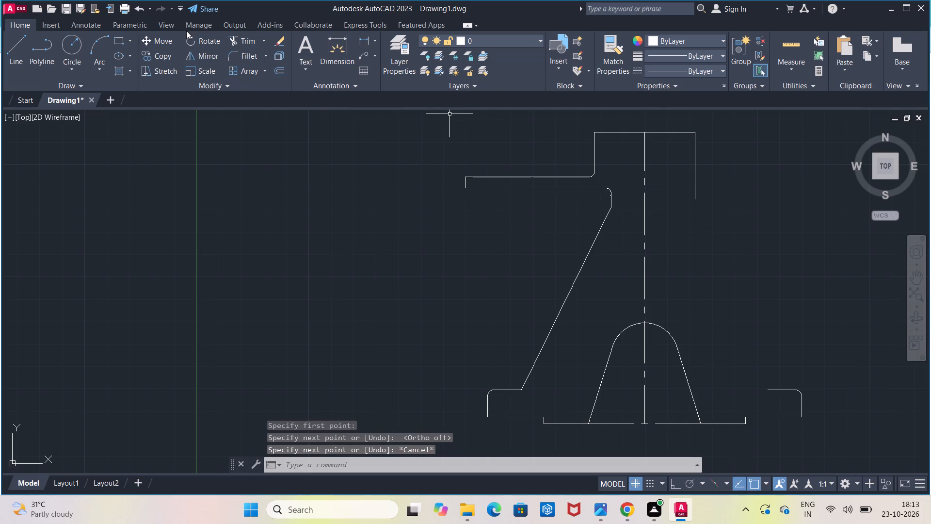
Trim the leftover tip of the small arc where it meets the short vertical line.
click(248, 43)
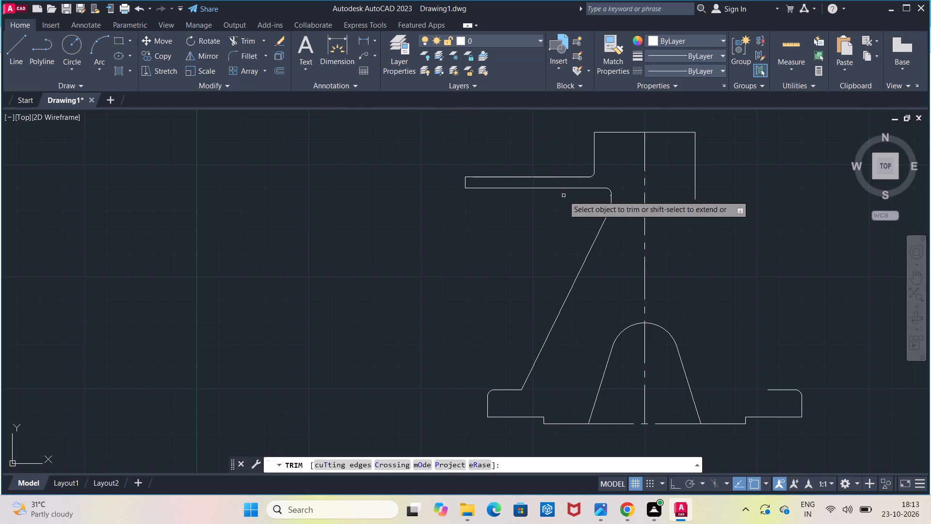
scroll(563, 196, up, 1)
scroll(627, 229, up, 1)
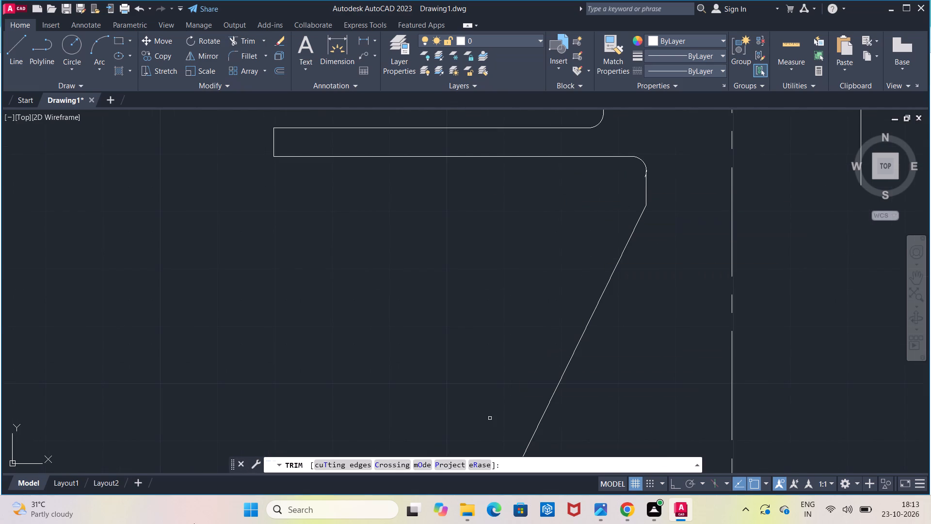
click(643, 175)
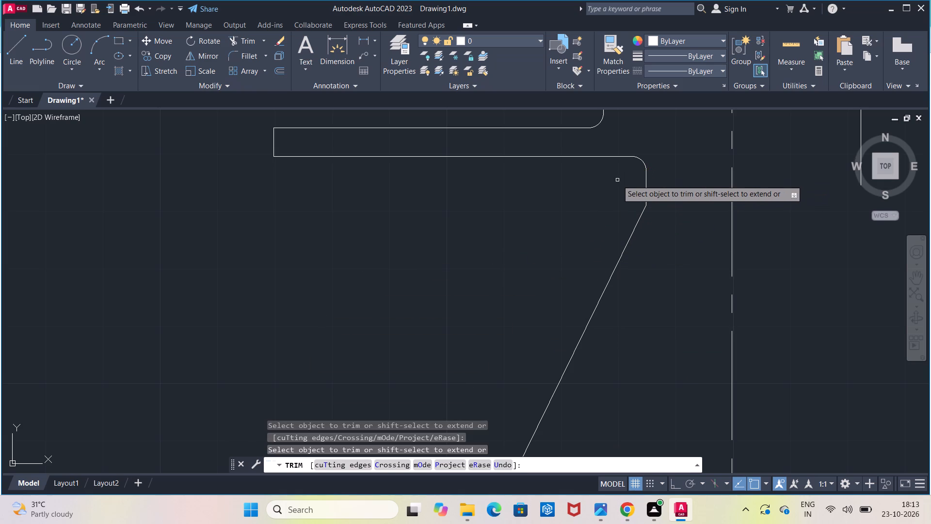
key(Escape)
Measure the vertical distance from the short vertical line's lower end to the base's bottom line.
scroll(617, 180, down, 2)
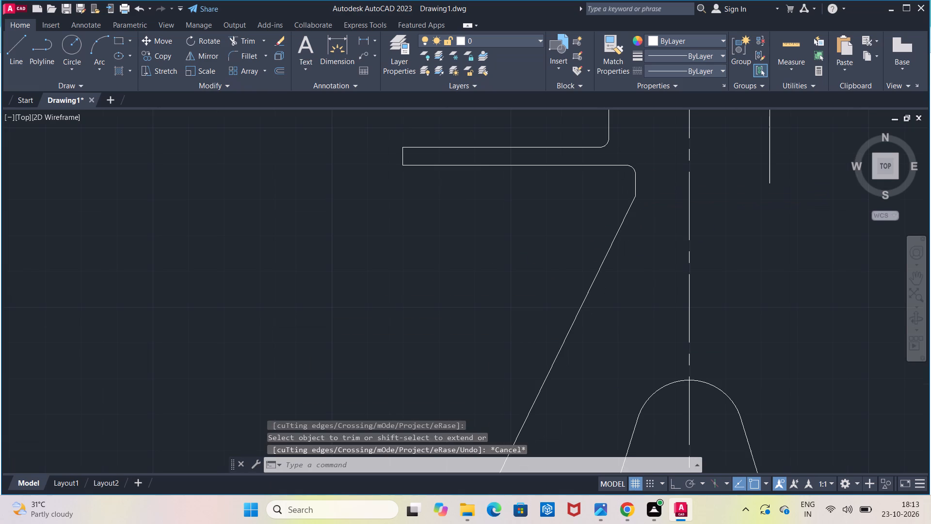
click(361, 39)
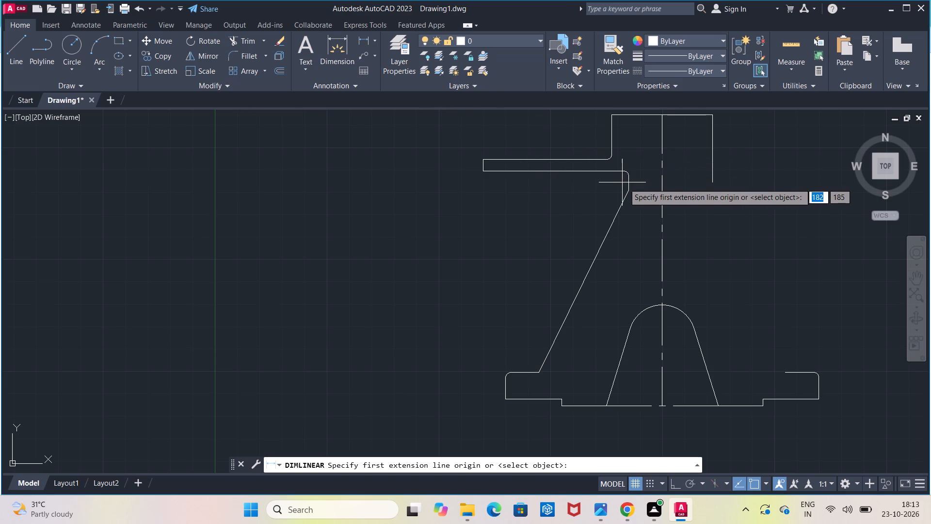
click(627, 193)
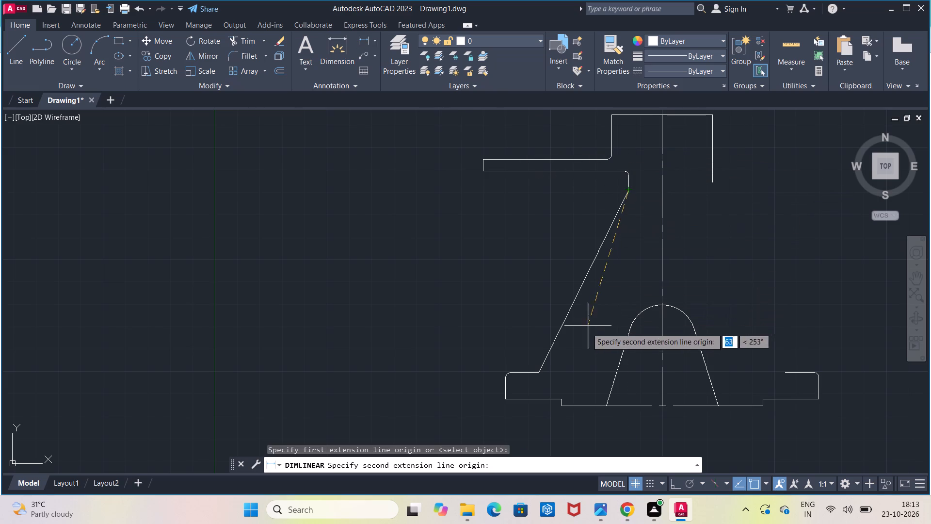
click(627, 404)
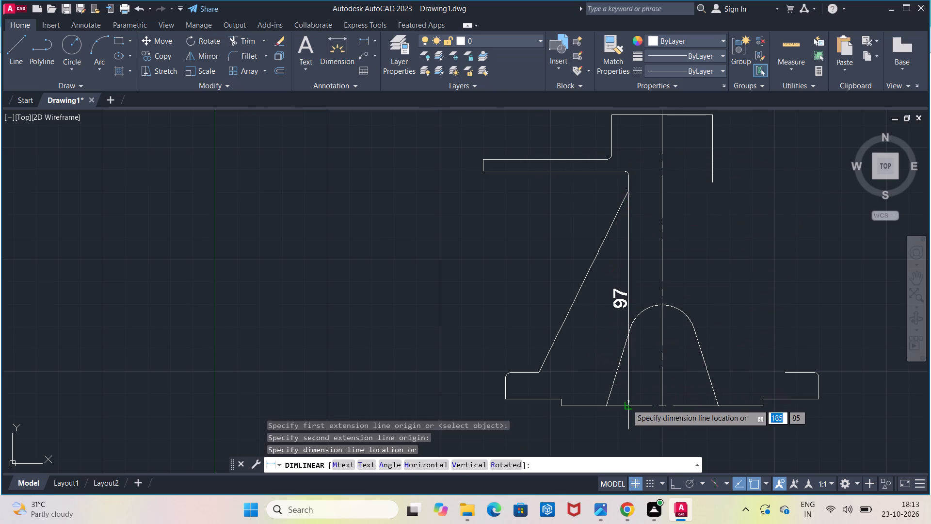
key(Escape)
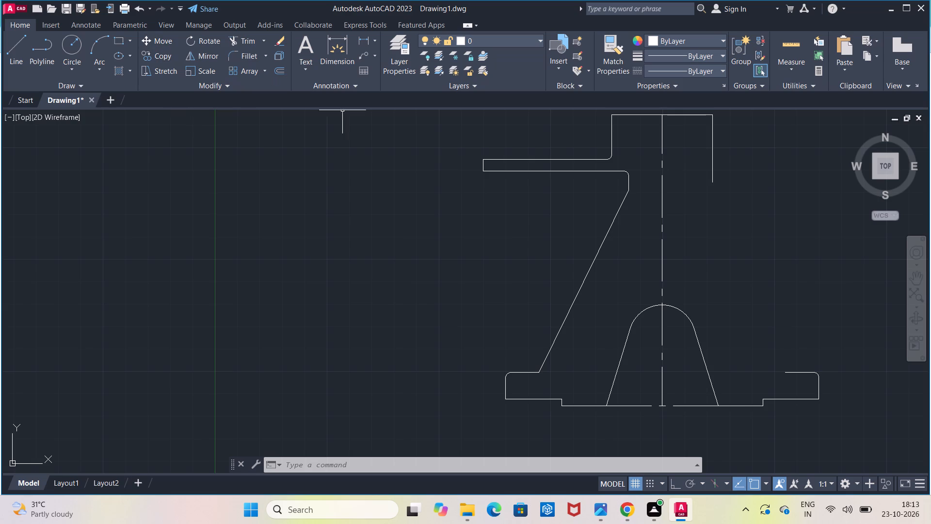
With Ortho on, extend the short vertical line with a 2 mm line downward from its lower end.
scroll(627, 193, up, 1)
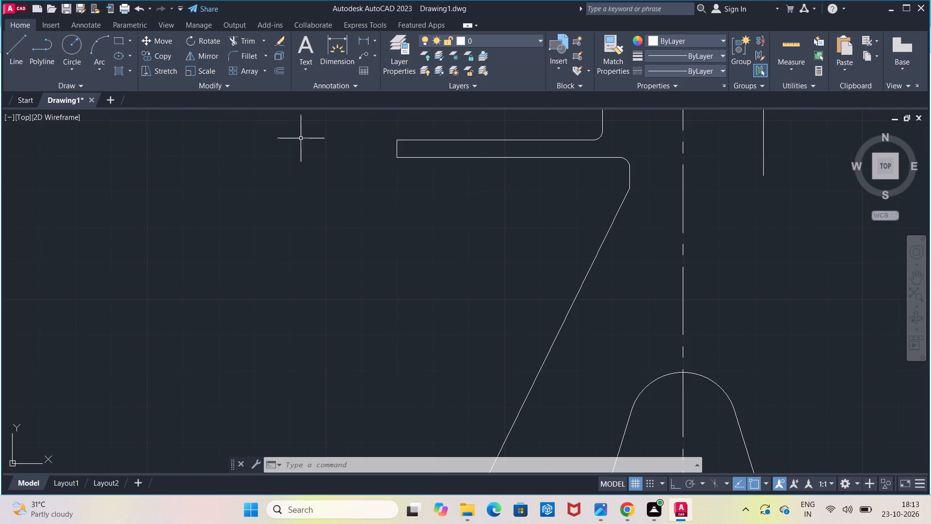
click(23, 54)
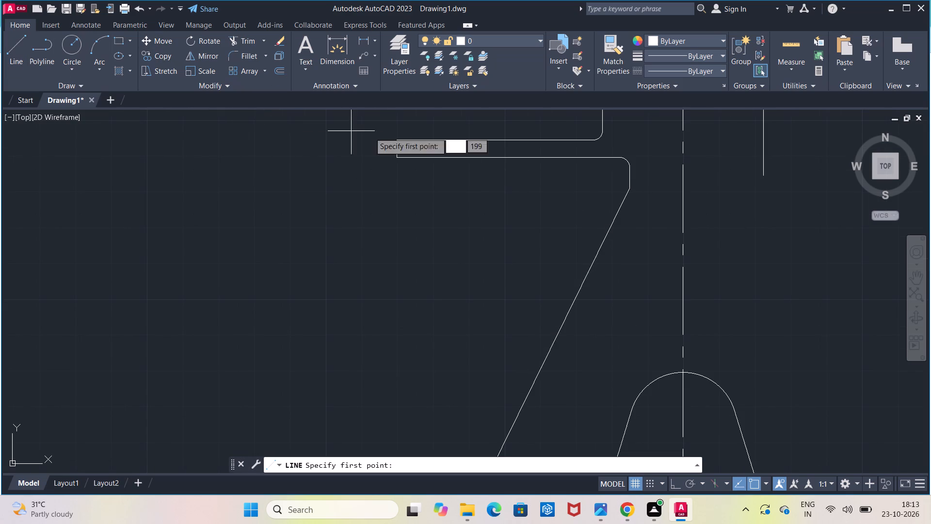
click(630, 190)
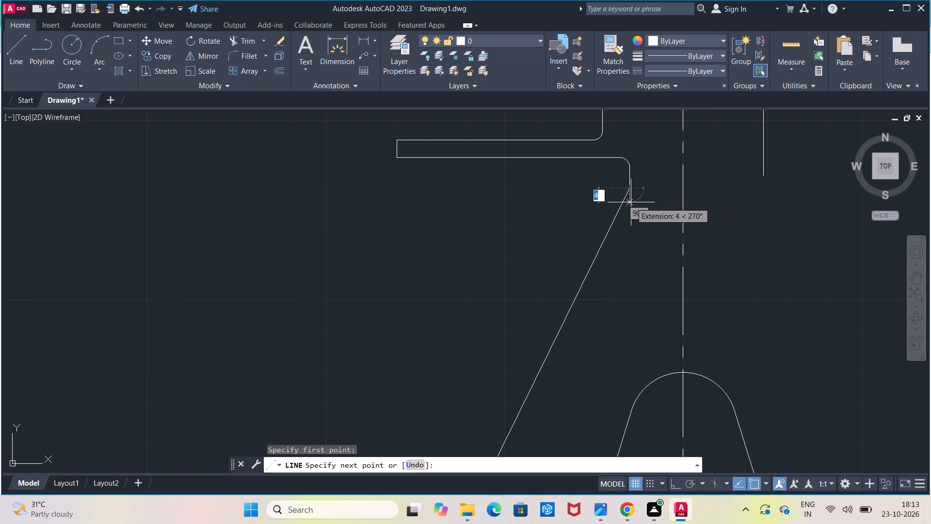
key(F8)
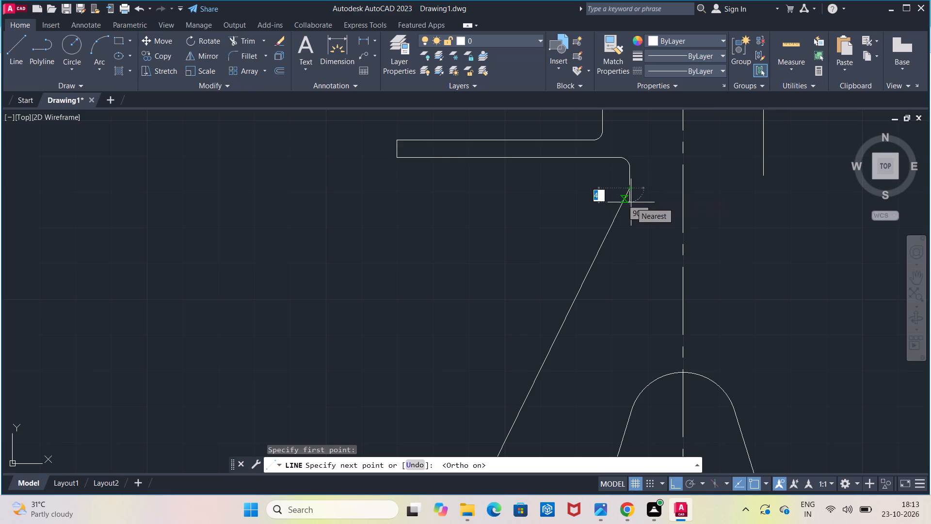
key(2)
key(Return)
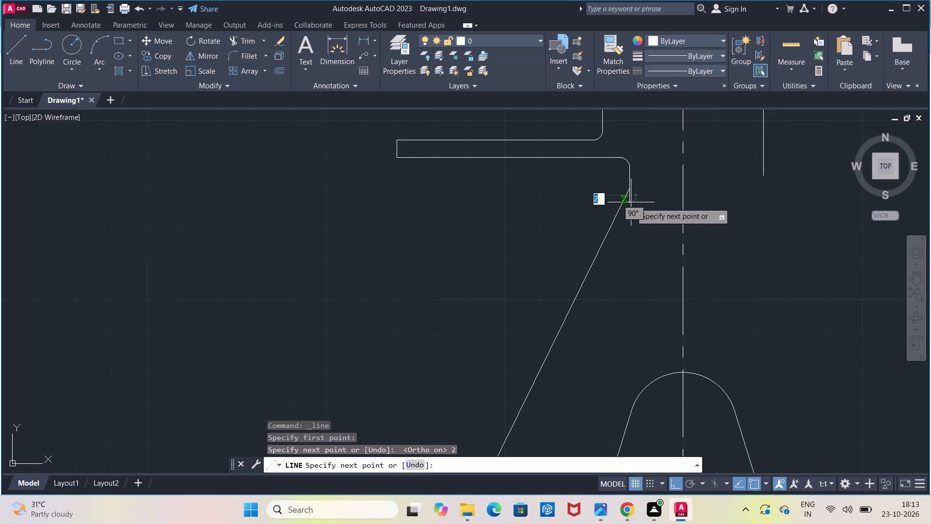
key(Escape)
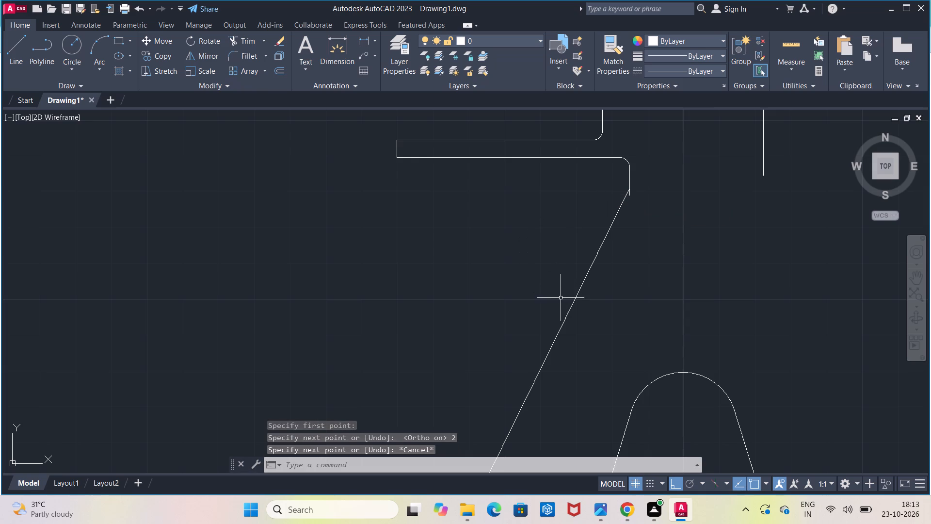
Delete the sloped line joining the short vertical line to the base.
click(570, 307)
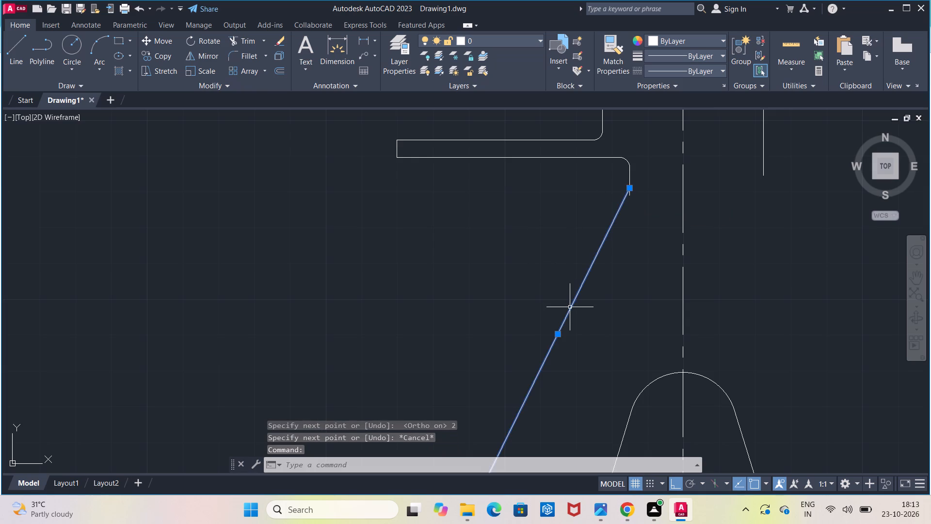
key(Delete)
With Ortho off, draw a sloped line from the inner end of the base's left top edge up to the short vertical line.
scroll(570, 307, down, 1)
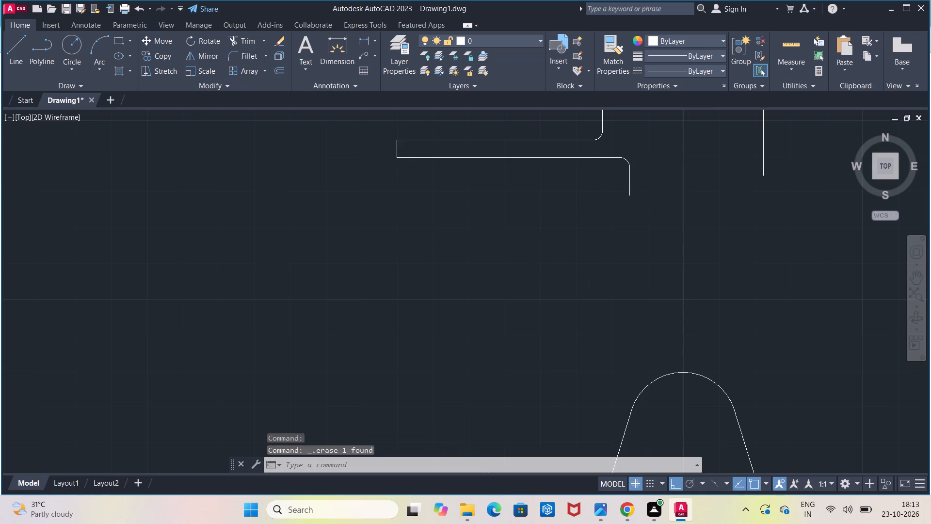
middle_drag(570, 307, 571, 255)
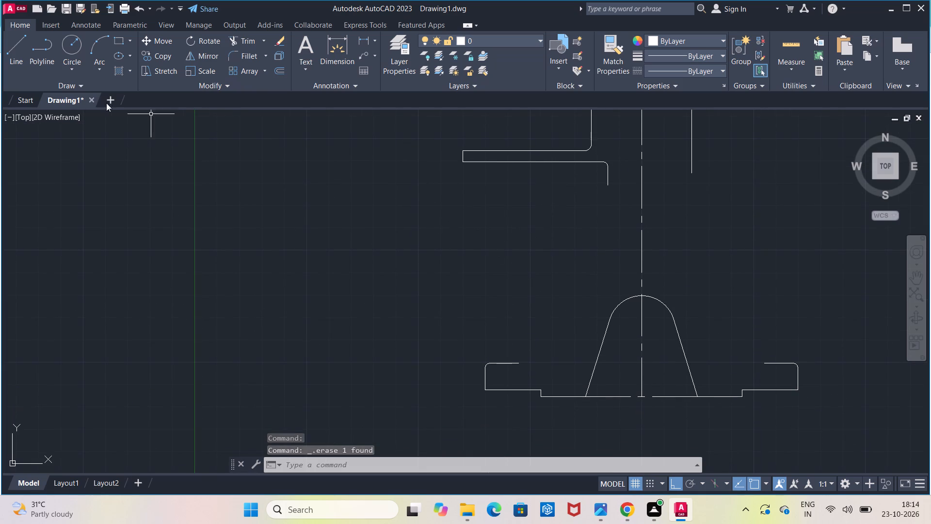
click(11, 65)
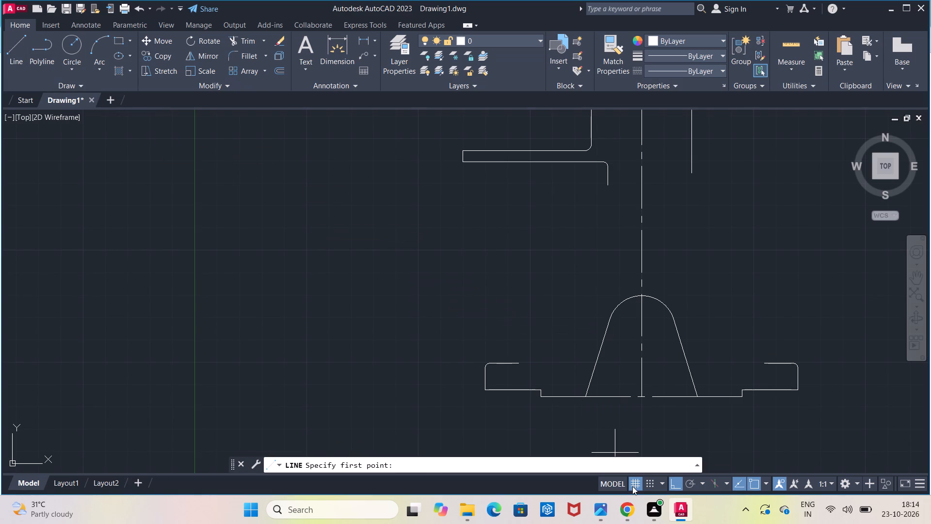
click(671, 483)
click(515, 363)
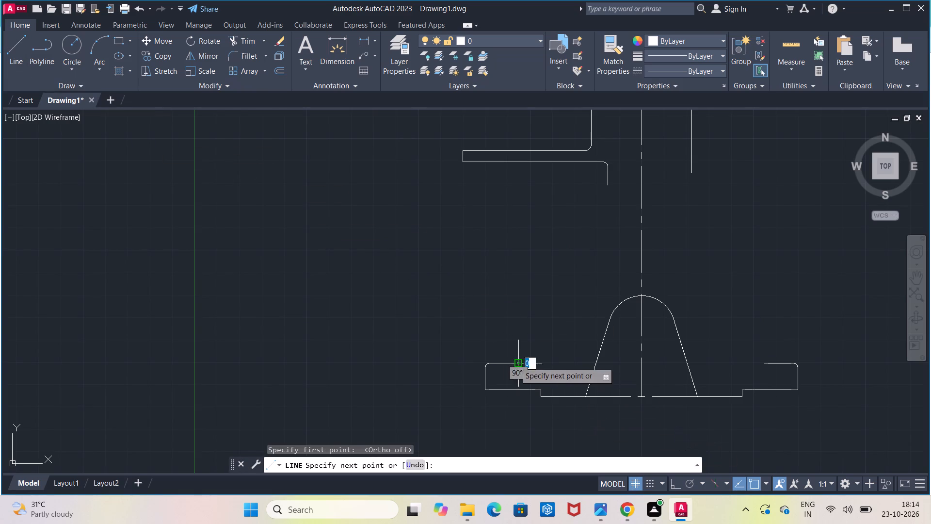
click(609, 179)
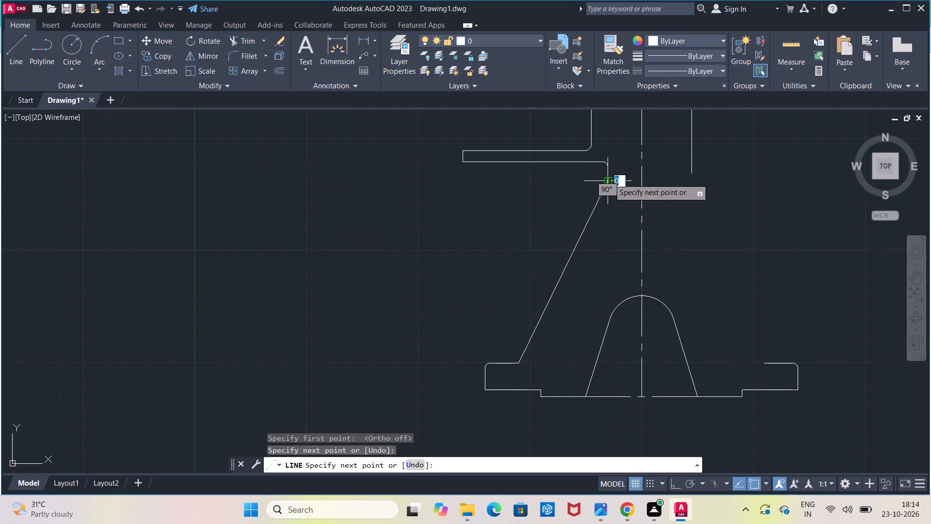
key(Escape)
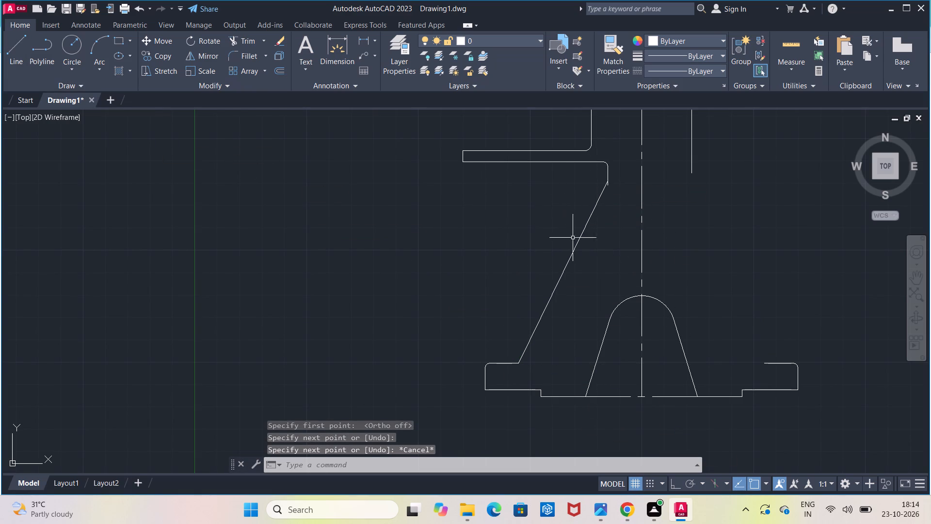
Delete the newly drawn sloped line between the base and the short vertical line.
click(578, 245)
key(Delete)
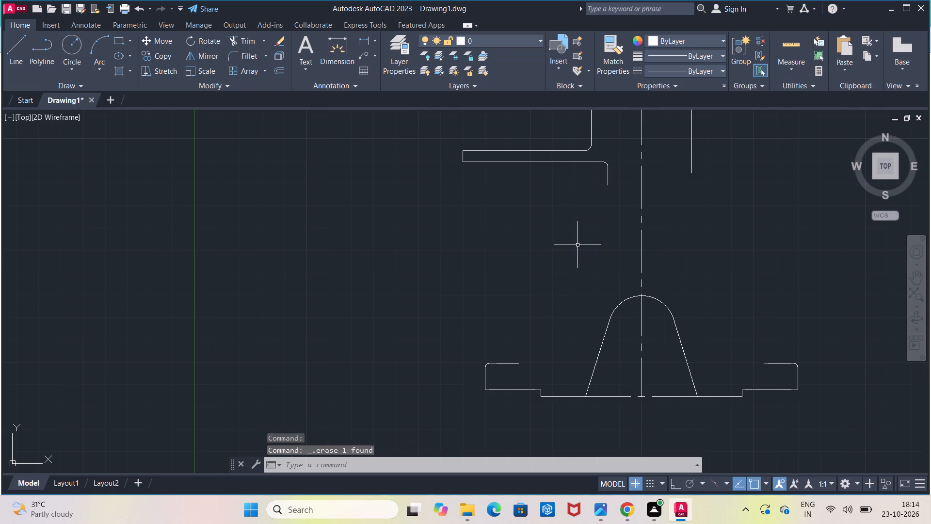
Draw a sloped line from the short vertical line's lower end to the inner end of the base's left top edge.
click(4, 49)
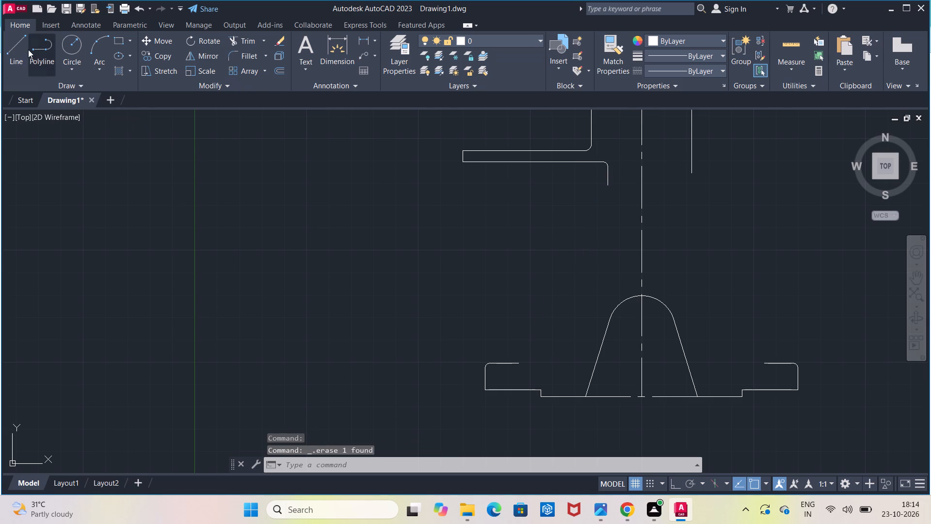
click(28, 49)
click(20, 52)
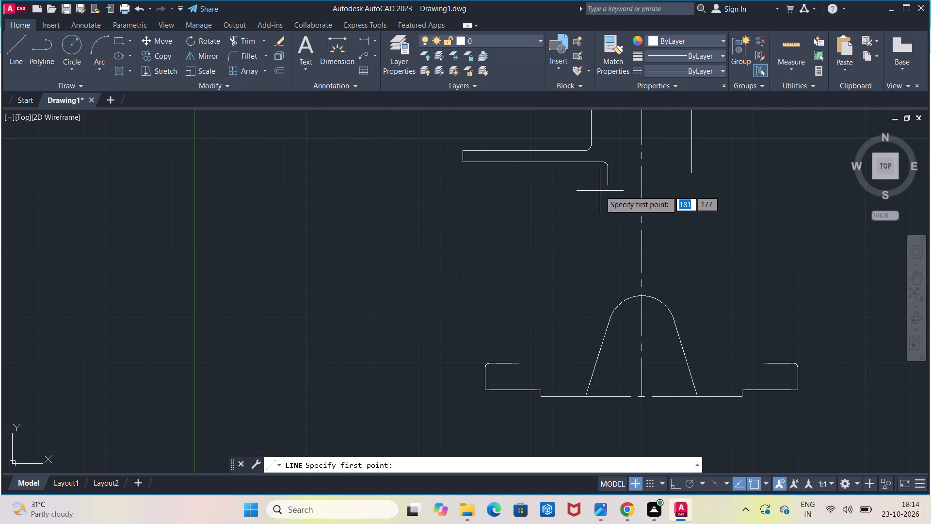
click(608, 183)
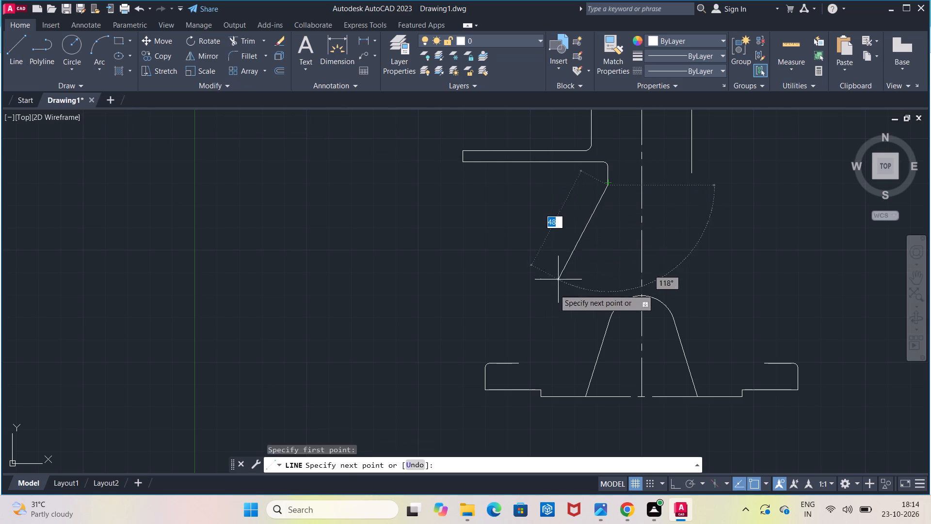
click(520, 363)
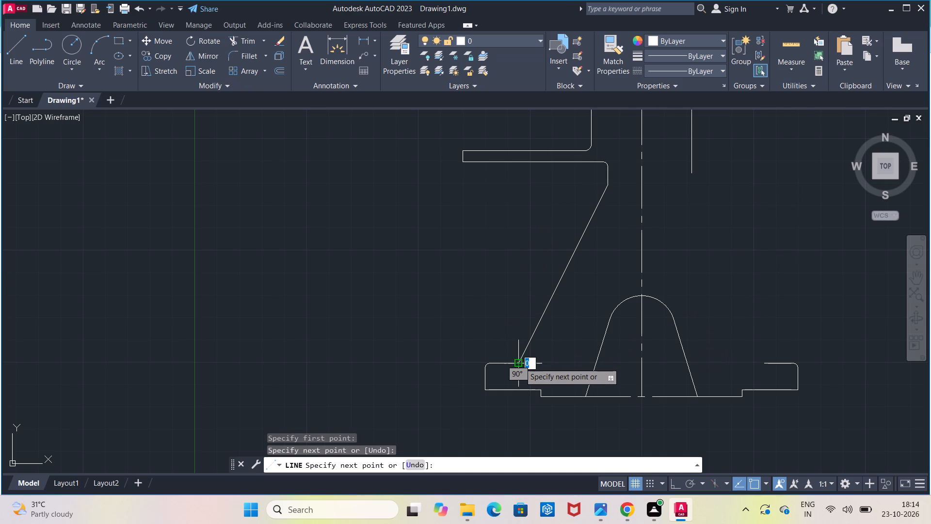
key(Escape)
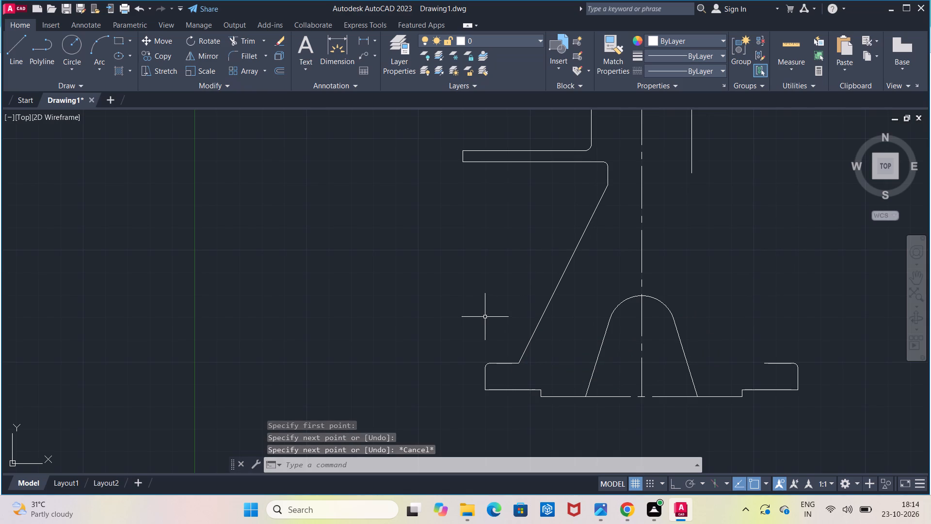
Measure the vertical distance from the short vertical line's lower end to the base's bottom line.
click(365, 44)
click(608, 185)
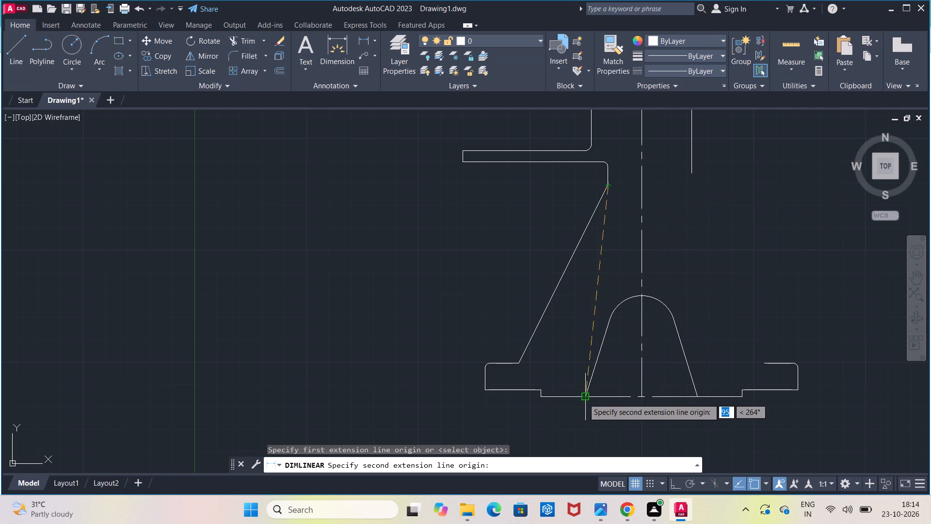
click(606, 395)
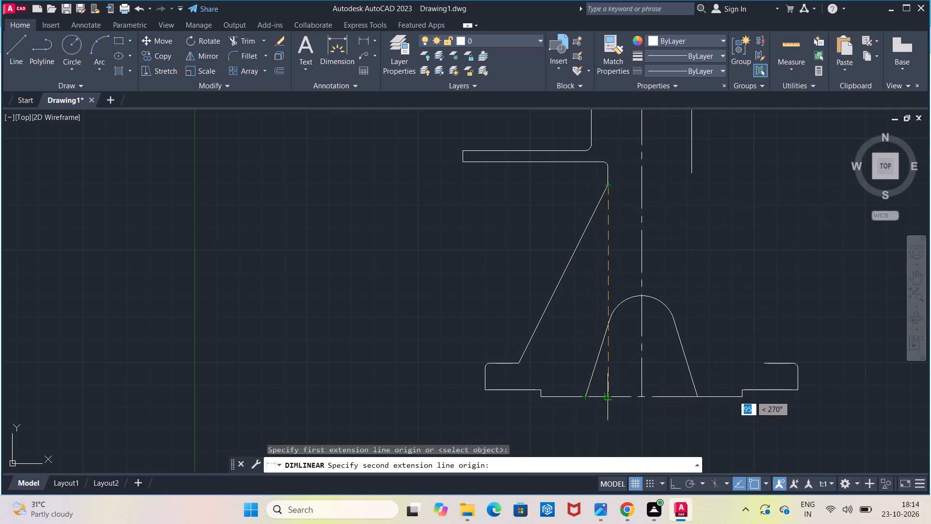
key(Escape)
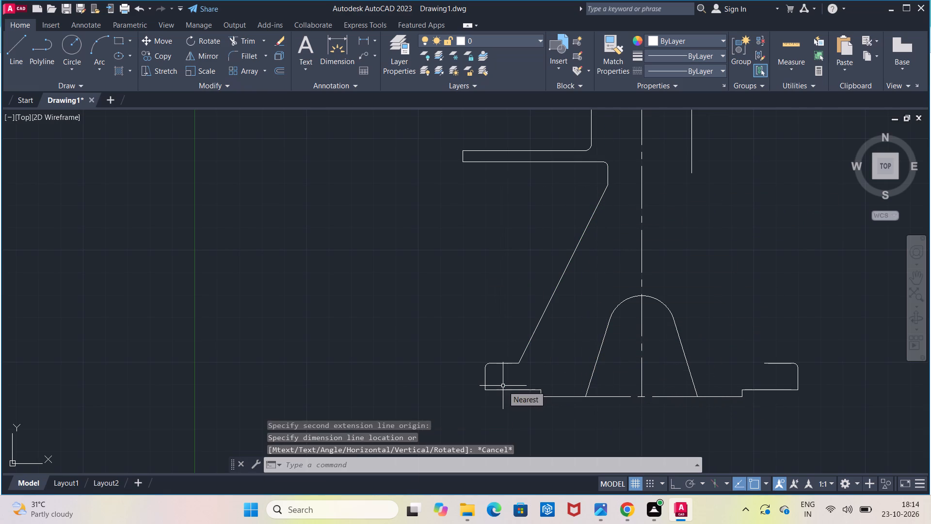
With Ortho on, draw a 5 mm vertical line upward from the upper outer corner of the left arm.
scroll(503, 386, down, 1)
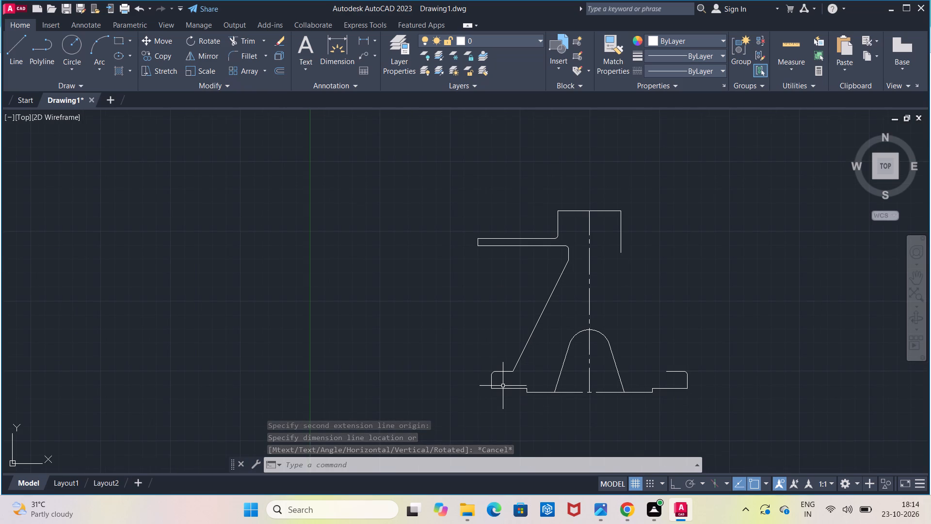
scroll(473, 253, up, 1)
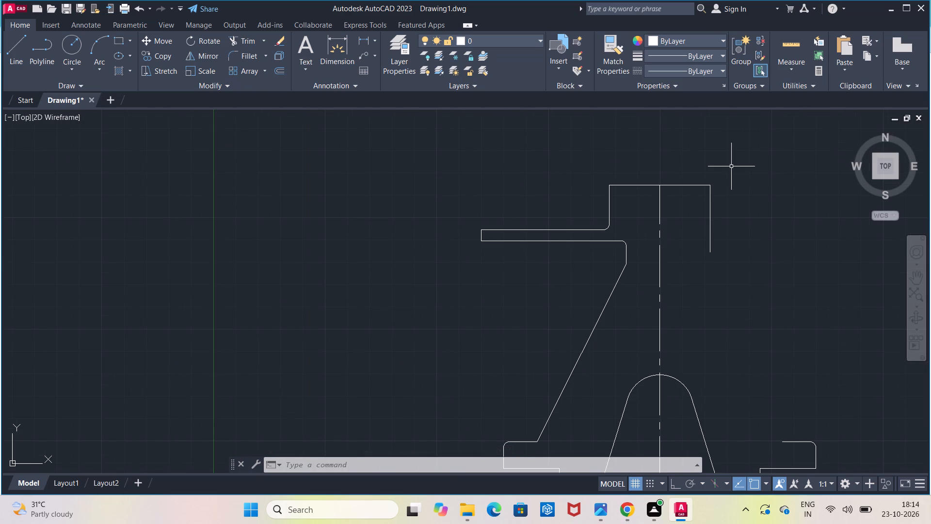
click(671, 489)
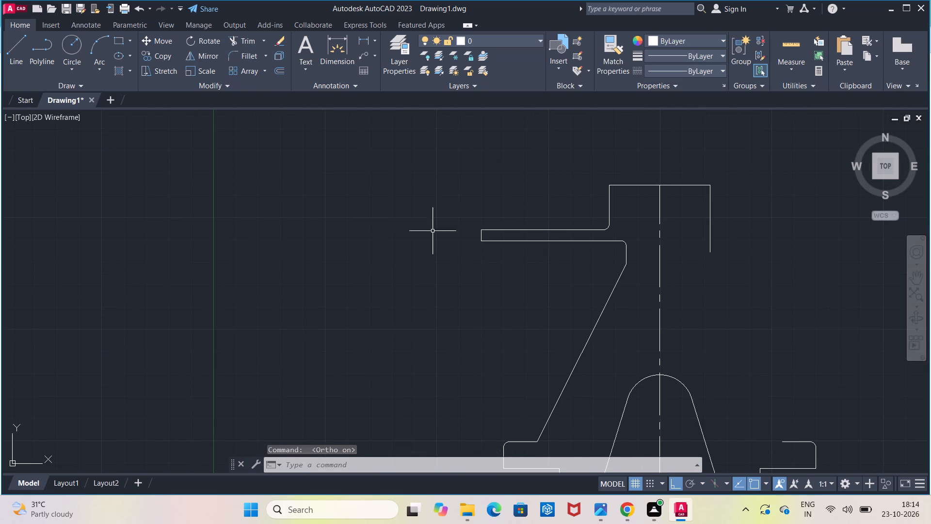
click(22, 57)
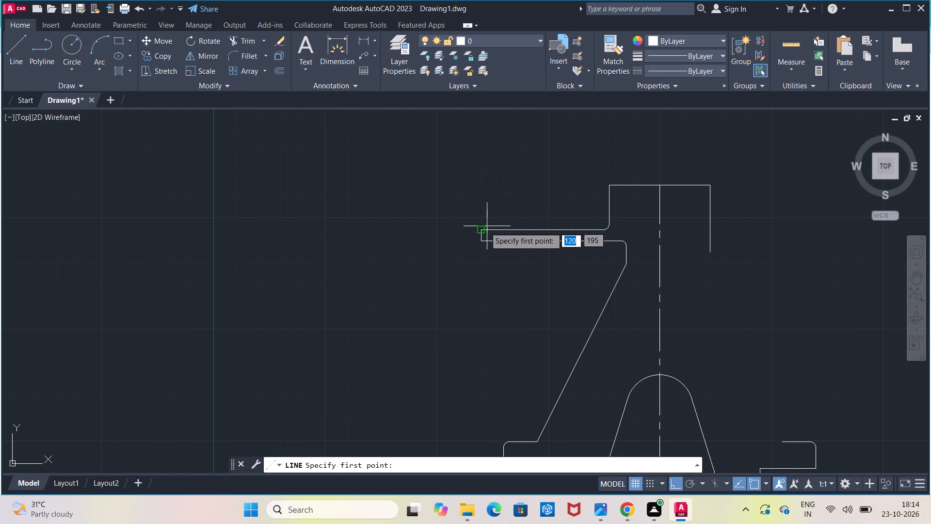
click(480, 228)
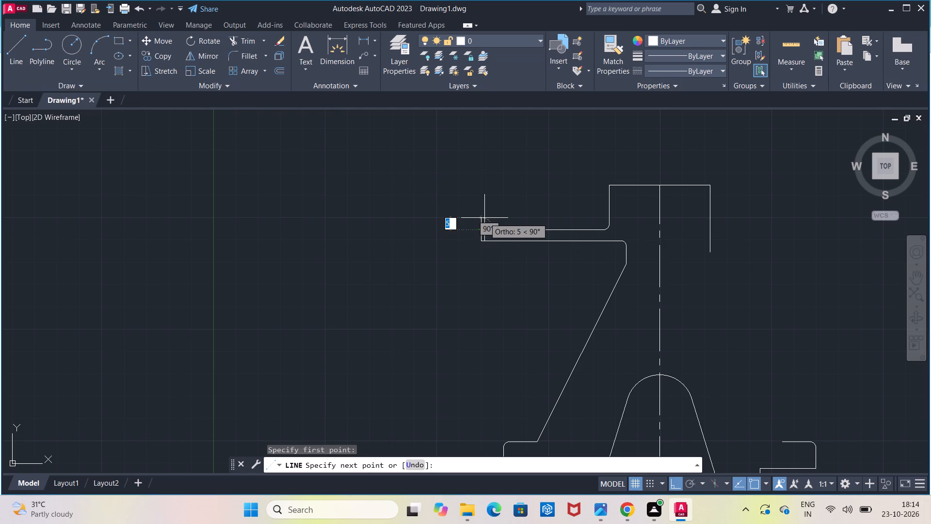
key(5)
key(Return)
key(Escape)
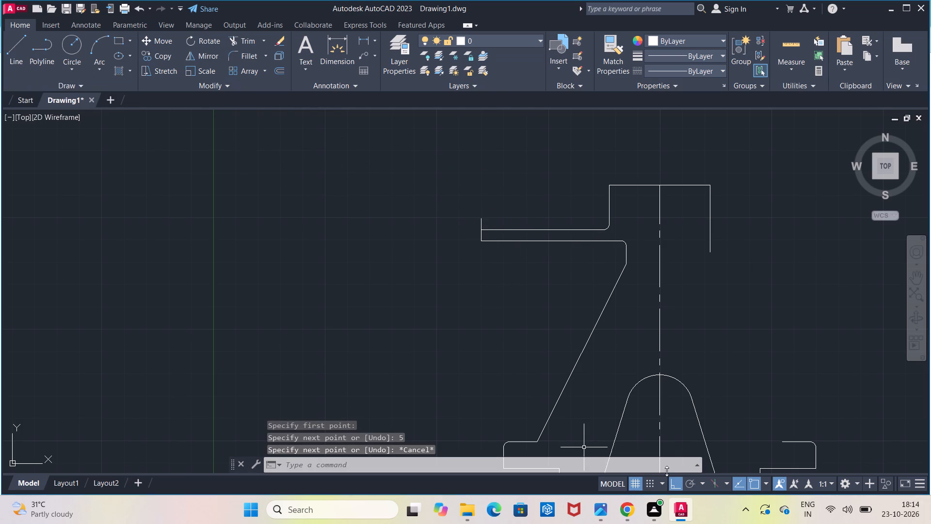
With Ortho off, draw a sloped line from the 5 mm line's upper end to the top block's upper-left corner.
click(679, 488)
click(18, 39)
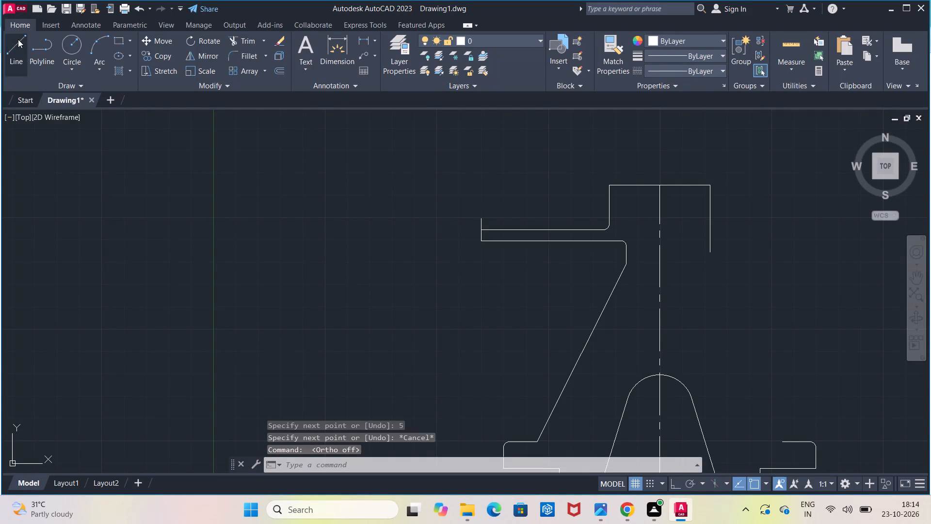
click(481, 217)
click(611, 184)
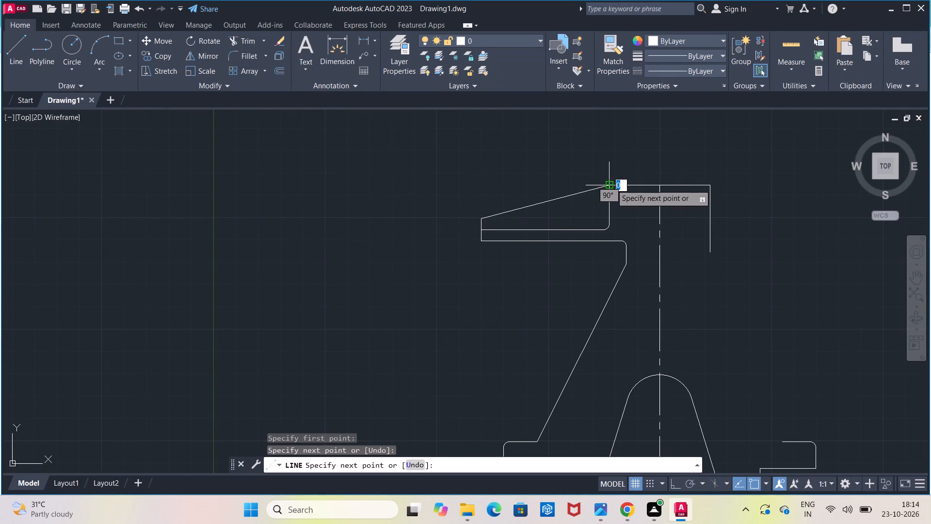
key(Escape)
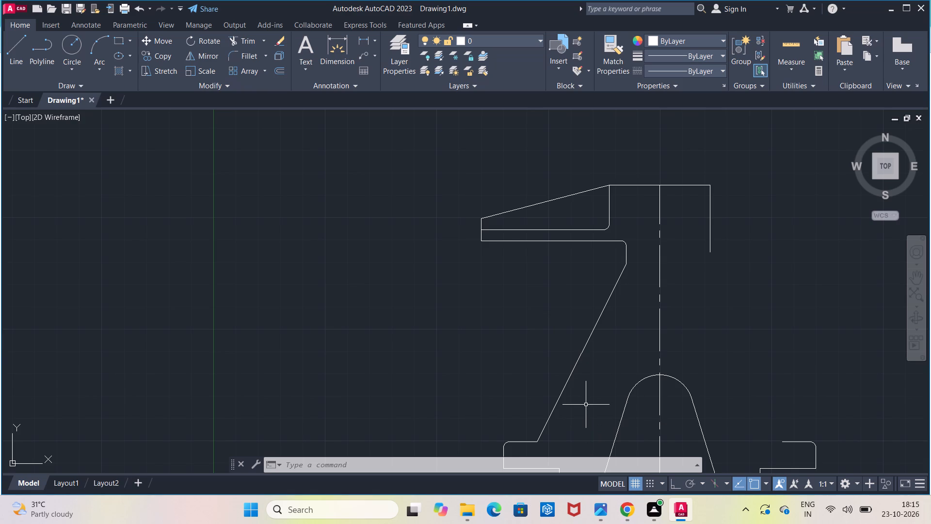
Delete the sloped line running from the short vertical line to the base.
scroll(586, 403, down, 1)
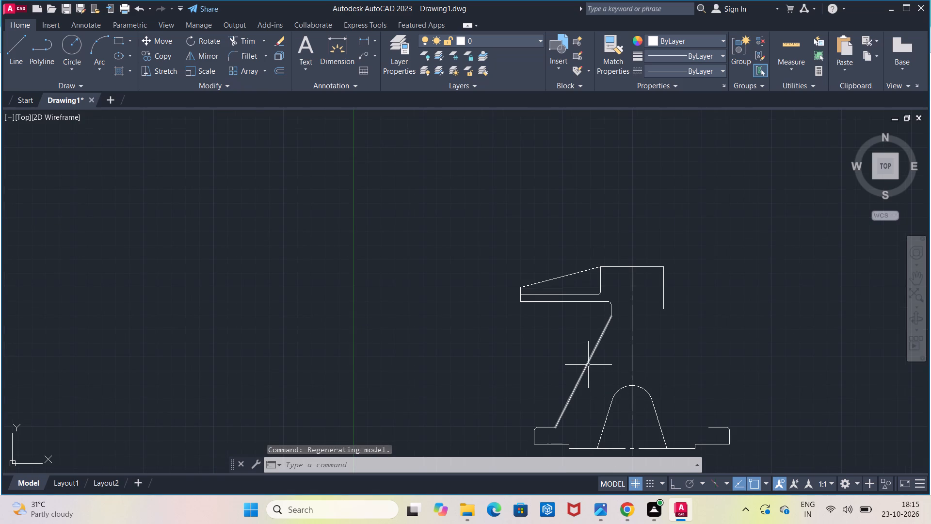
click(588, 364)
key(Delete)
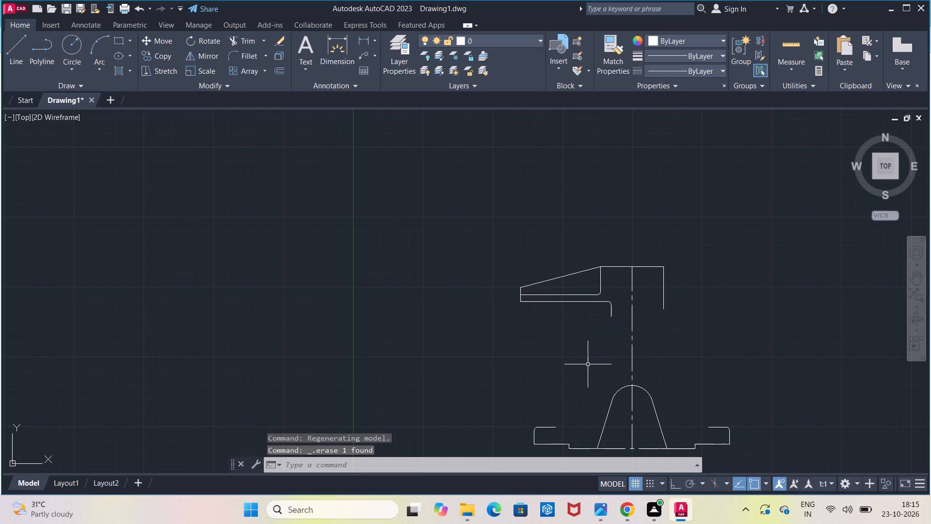
Delete the two short vertical segments below the left arm and the small corner arc joining them to it.
click(610, 305)
key(Delete)
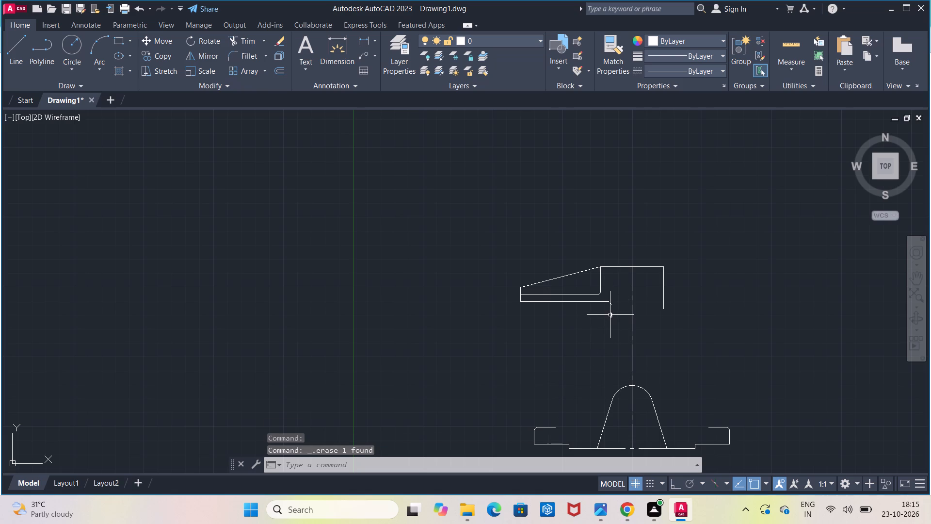
click(610, 315)
key(Delete)
click(610, 304)
key(Delete)
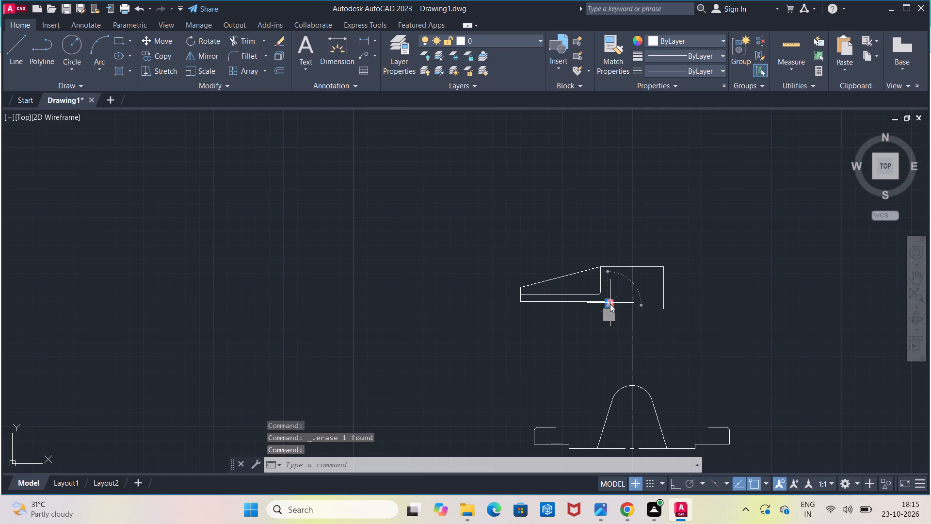
key(Delete)
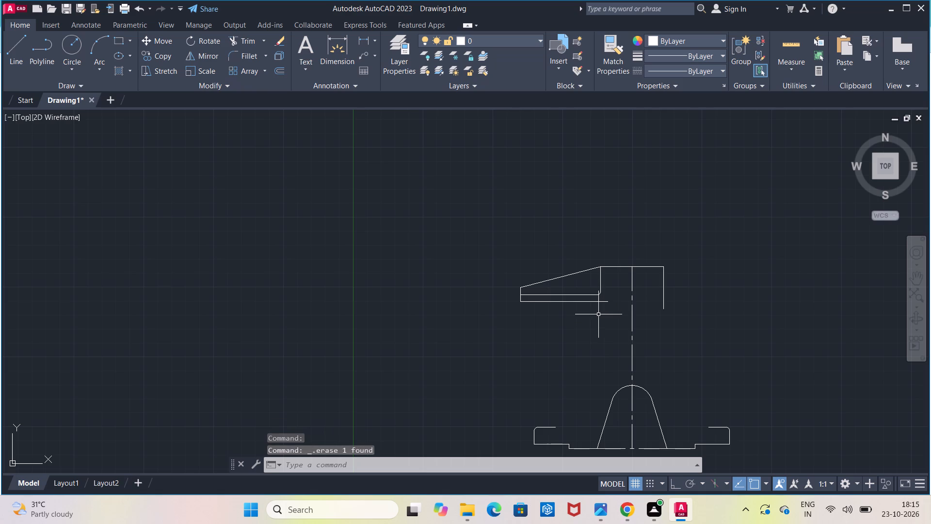
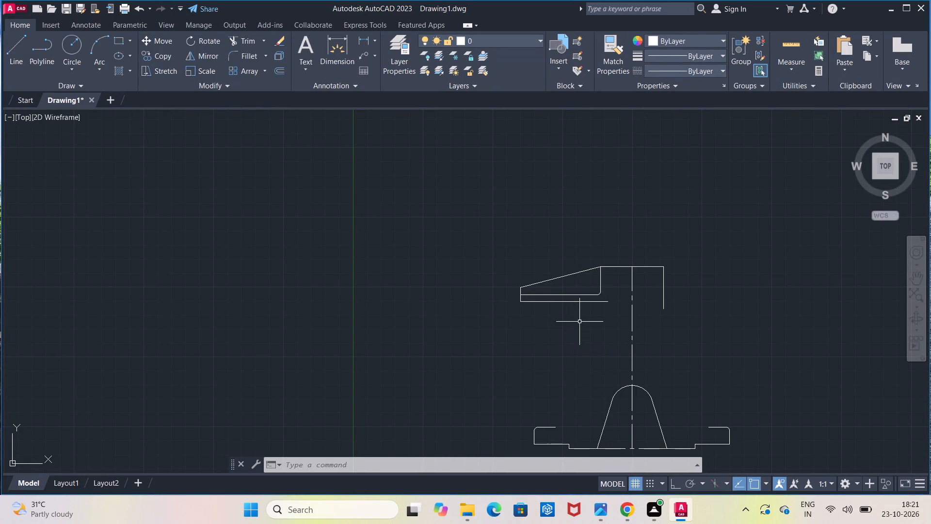
Delete the horizontal line along the underside of the left arm.
click(602, 302)
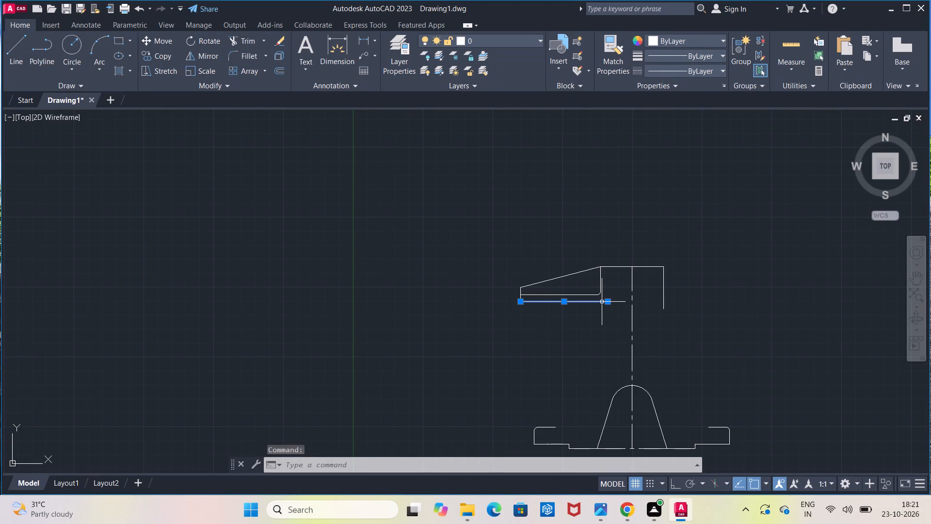
key(Delete)
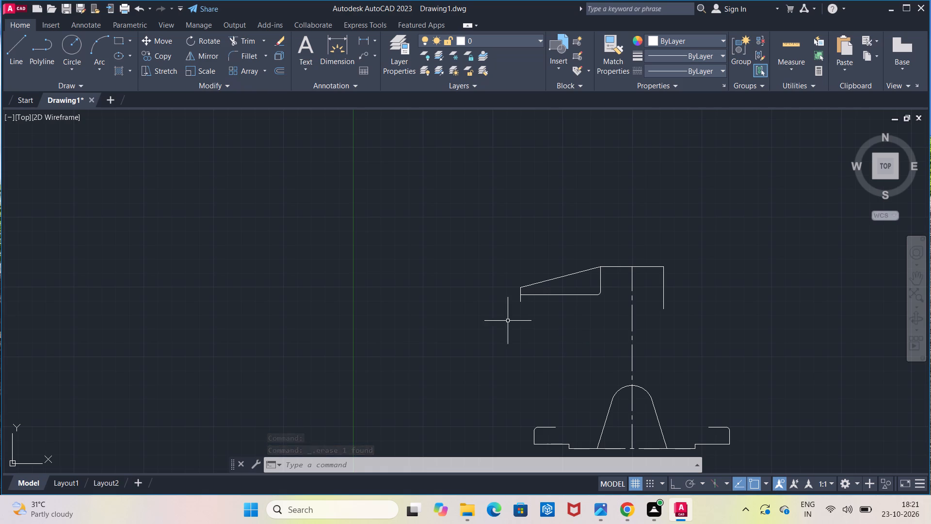
Offset the vertical centreline by 20 mm to both its left and right sides.
click(276, 69)
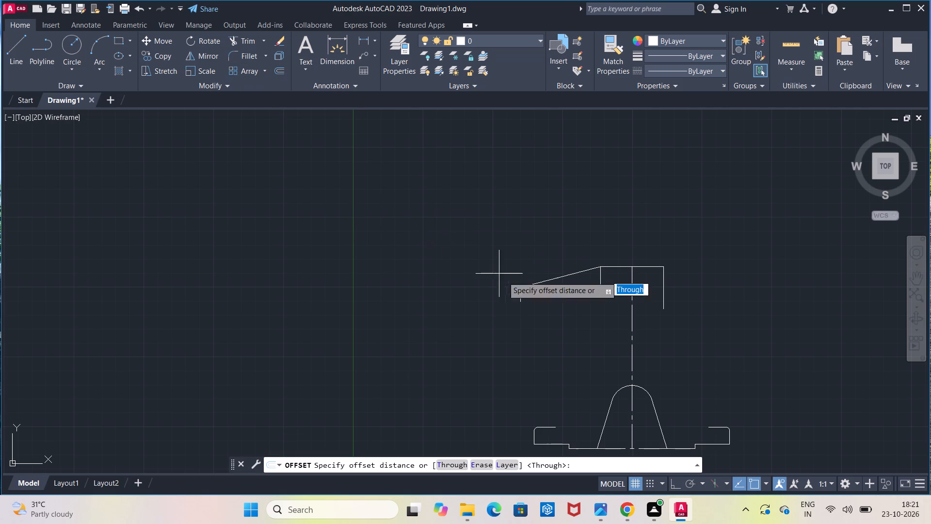
click(632, 348)
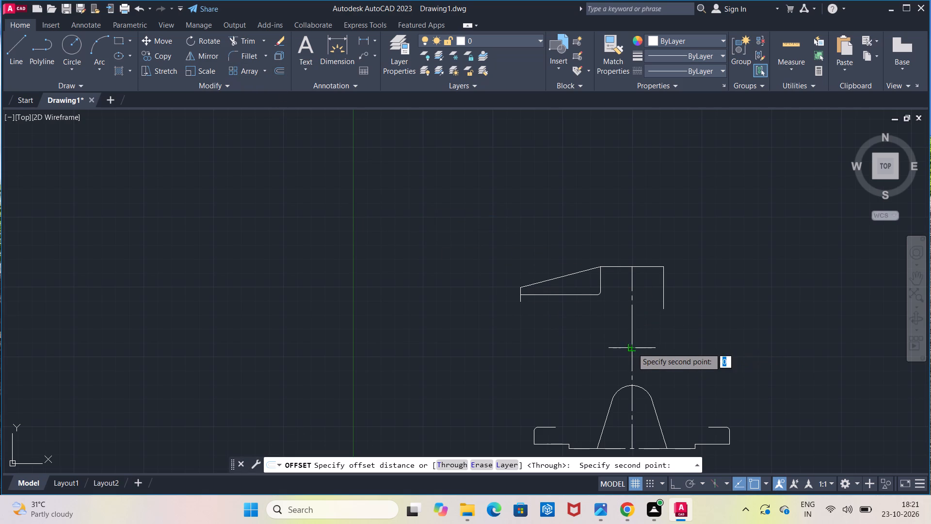
key(2)
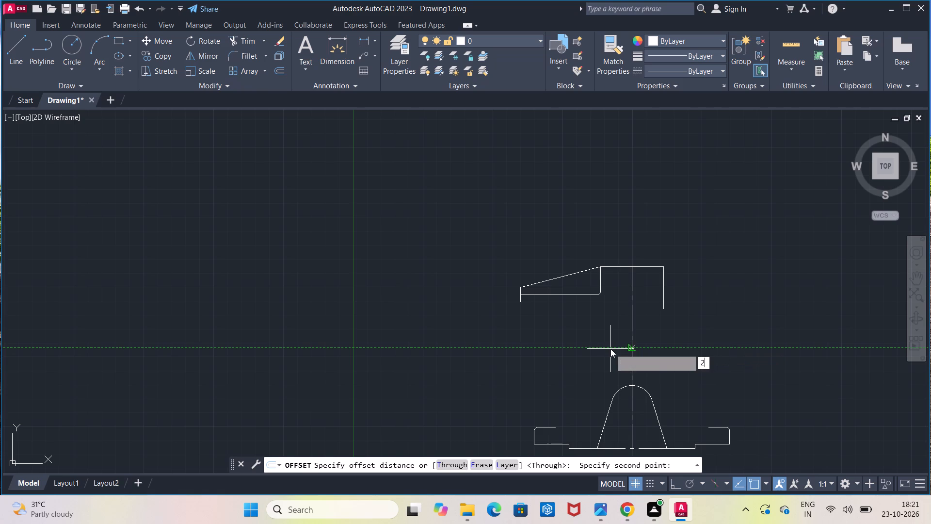
key(0)
key(Return)
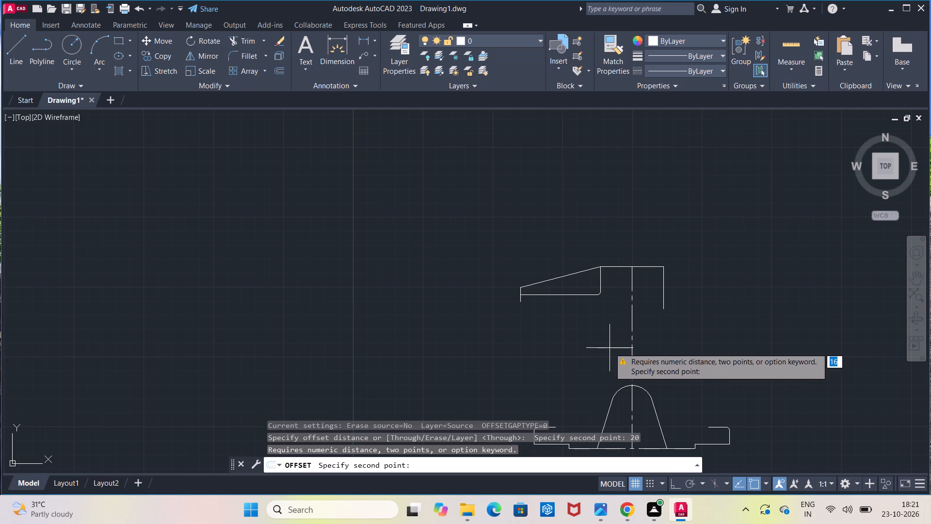
key(2)
key(0)
key(Return)
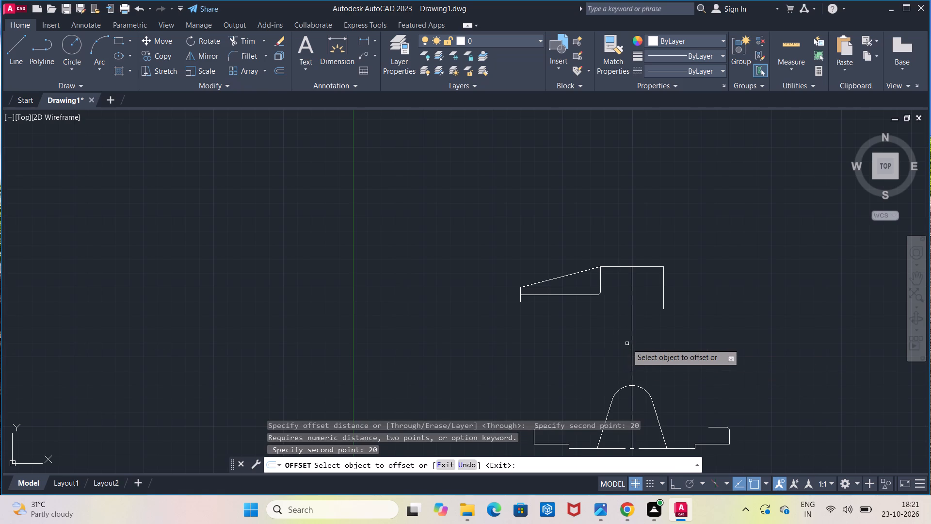
click(631, 342)
click(616, 337)
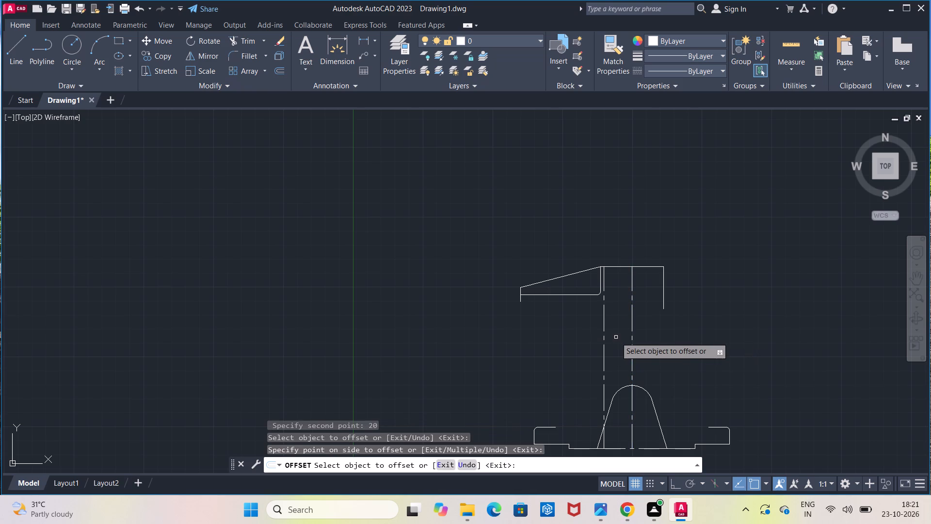
click(631, 337)
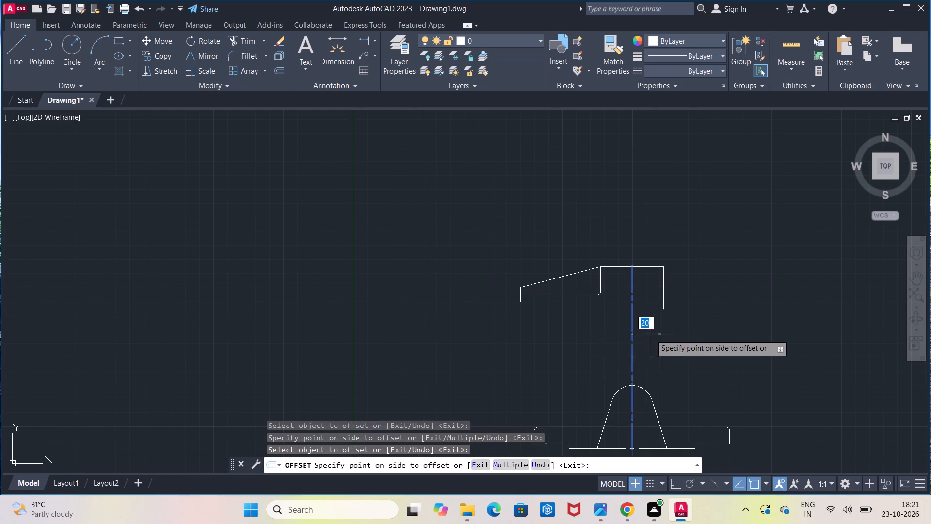
click(651, 334)
key(Escape)
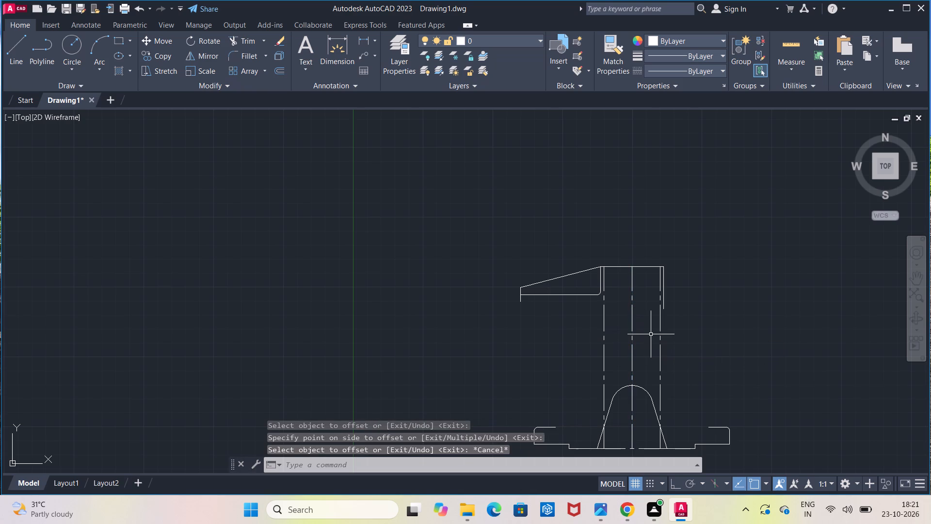
Draw a horizontal line from the lower end of the left arm's outer edge, perpendicular to the left offset line.
scroll(634, 318, up, 1)
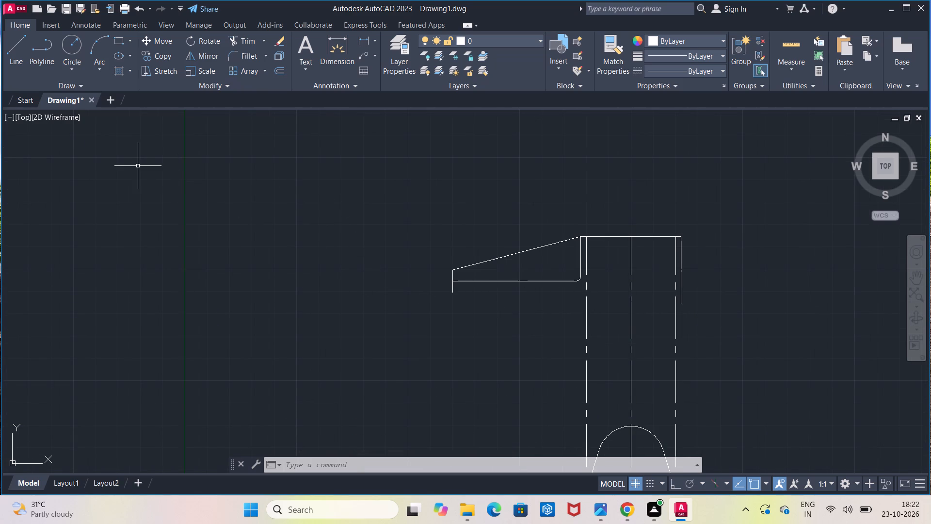
click(670, 76)
click(674, 83)
click(17, 58)
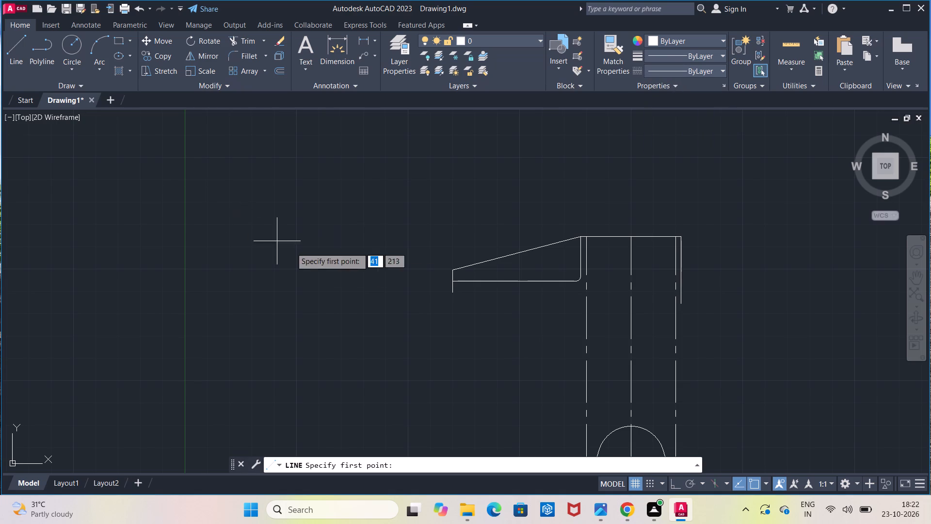
click(455, 296)
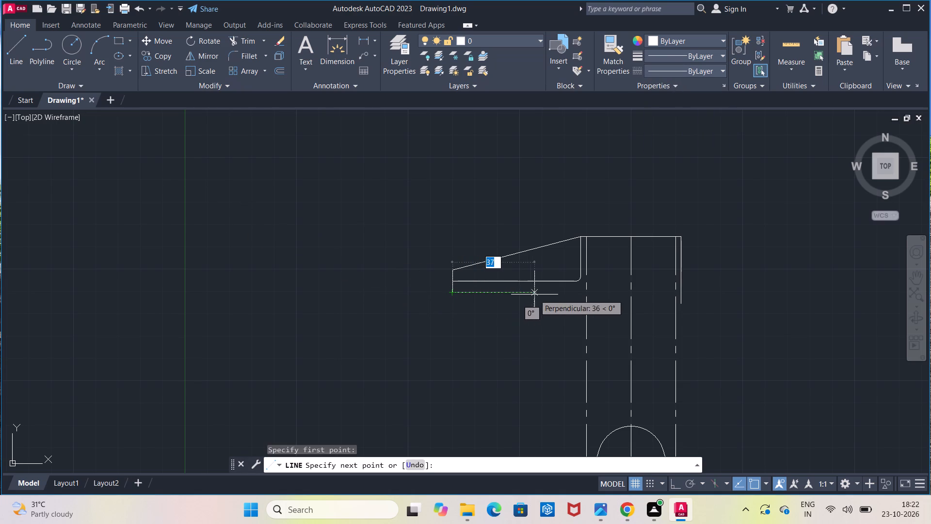
click(585, 296)
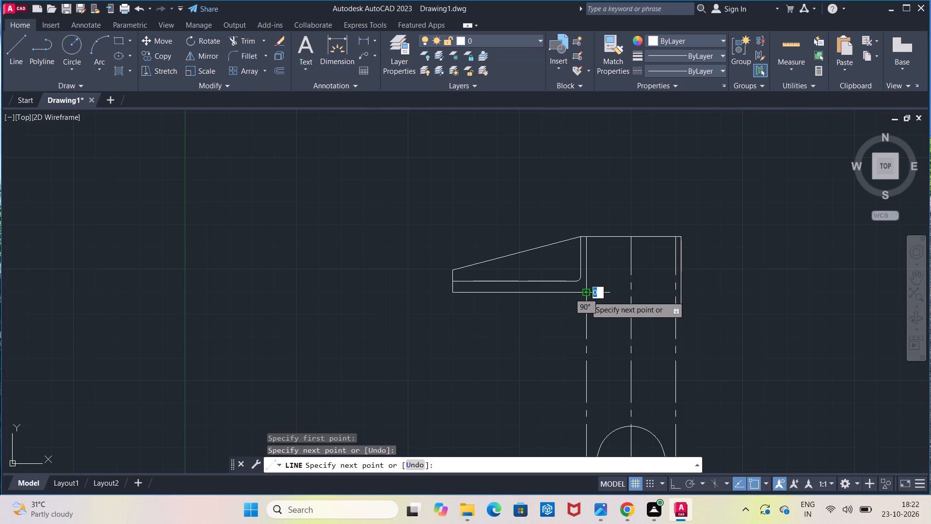
key(Escape)
Check the tutorial video from about 7:46 for how the sides below the top block are drawn, then return to the AutoCAD drawing.
middle_drag(531, 324, 550, 268)
middle_click(545, 252)
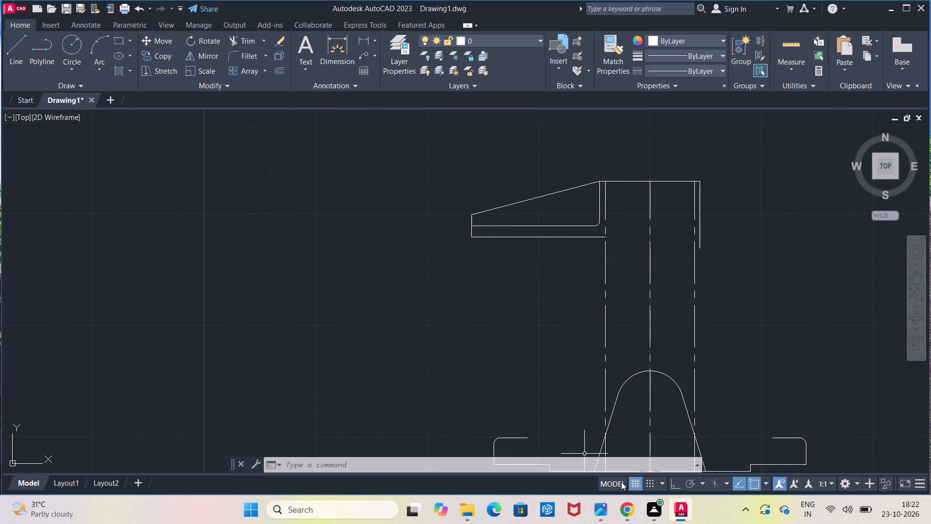
click(623, 460)
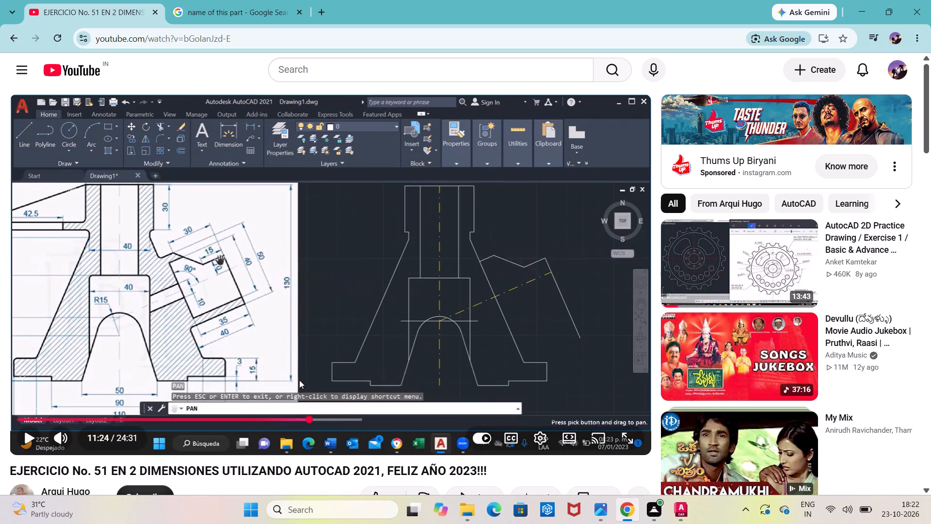
click(190, 414)
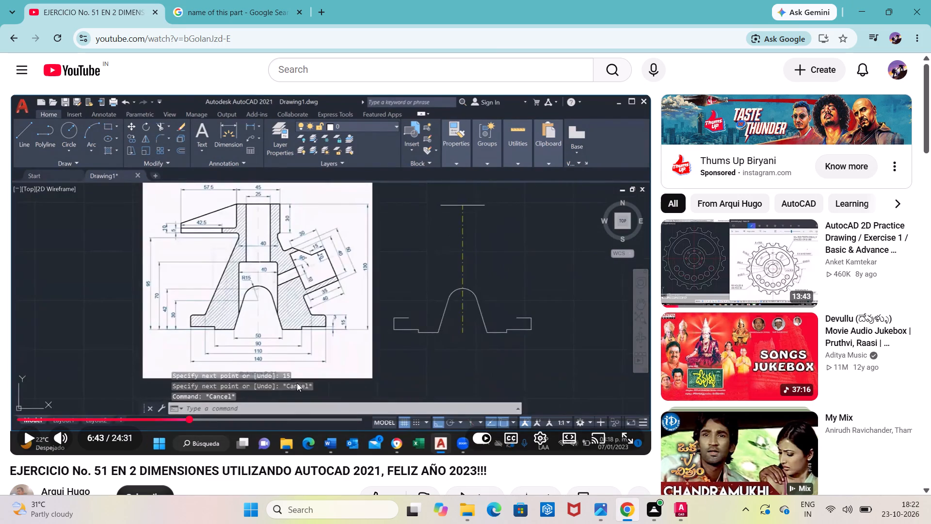
click(202, 421)
click(216, 415)
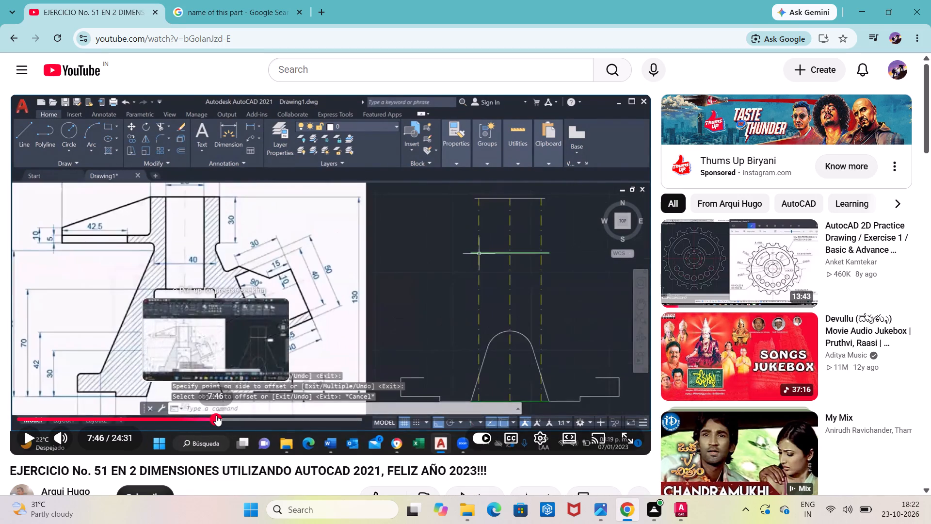
click(256, 359)
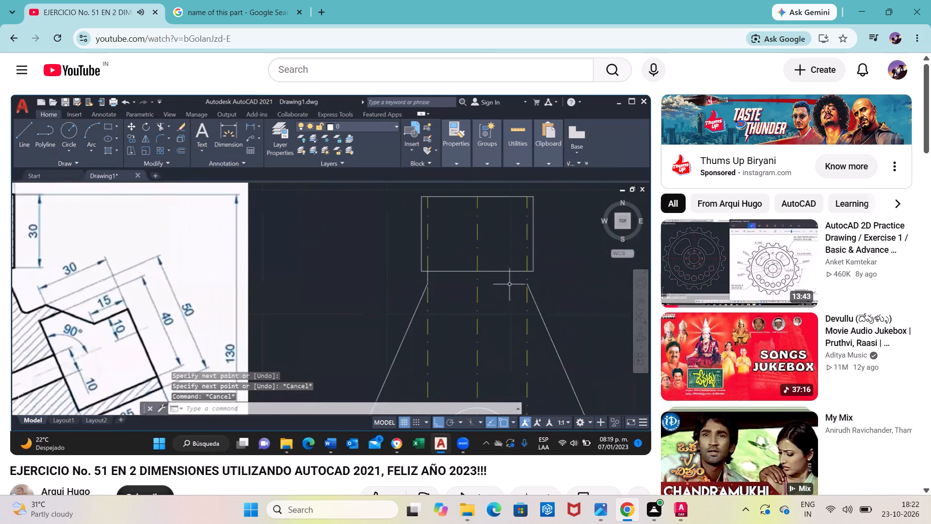
click(320, 362)
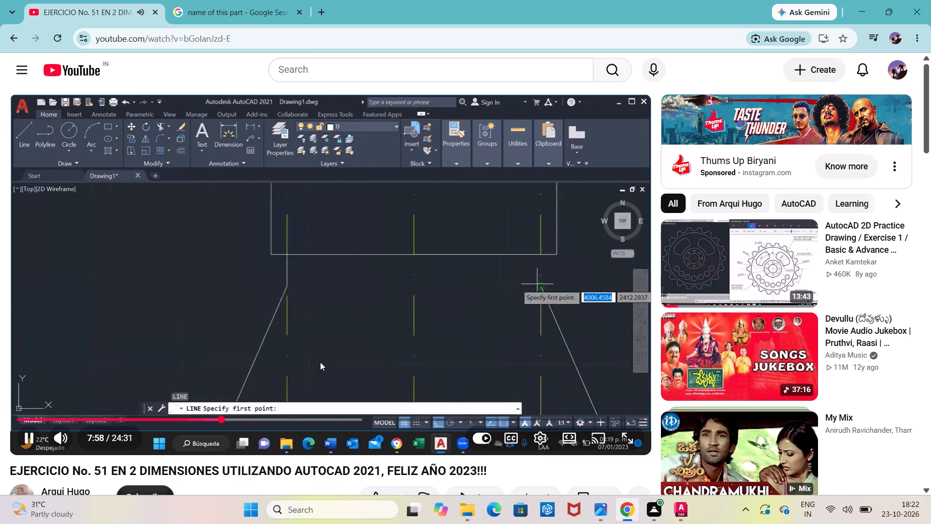
click(674, 509)
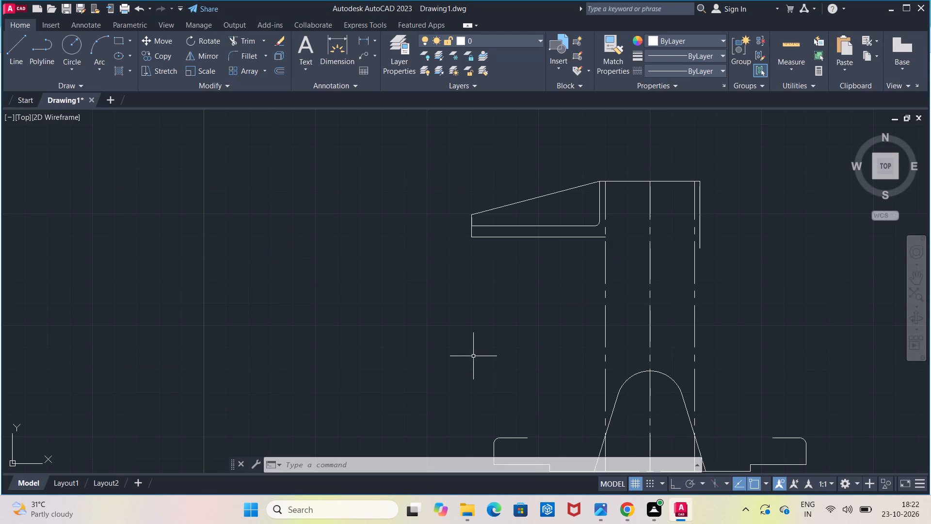
Trim the left offset line between the arm's underside and the arch, and the right one from the top edge to the arch.
click(21, 56)
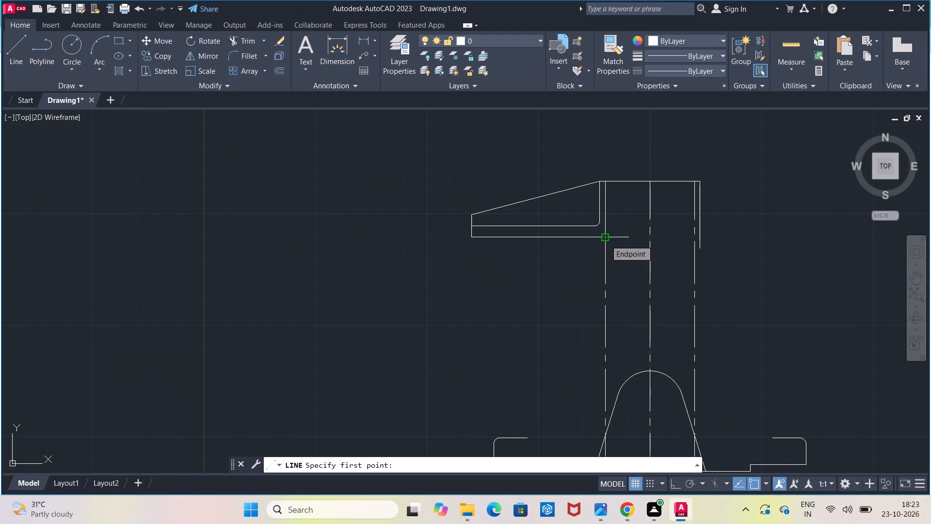
key(Escape)
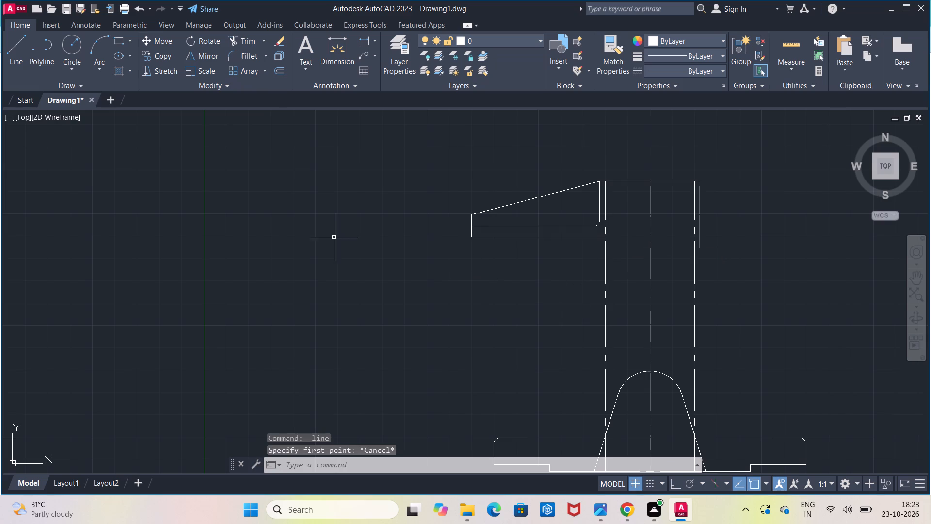
click(250, 48)
click(252, 40)
click(605, 309)
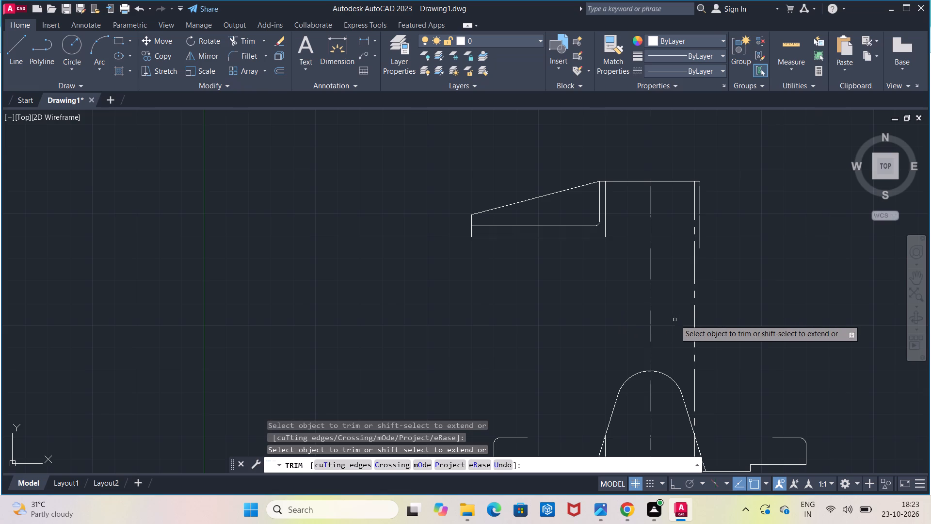
click(695, 318)
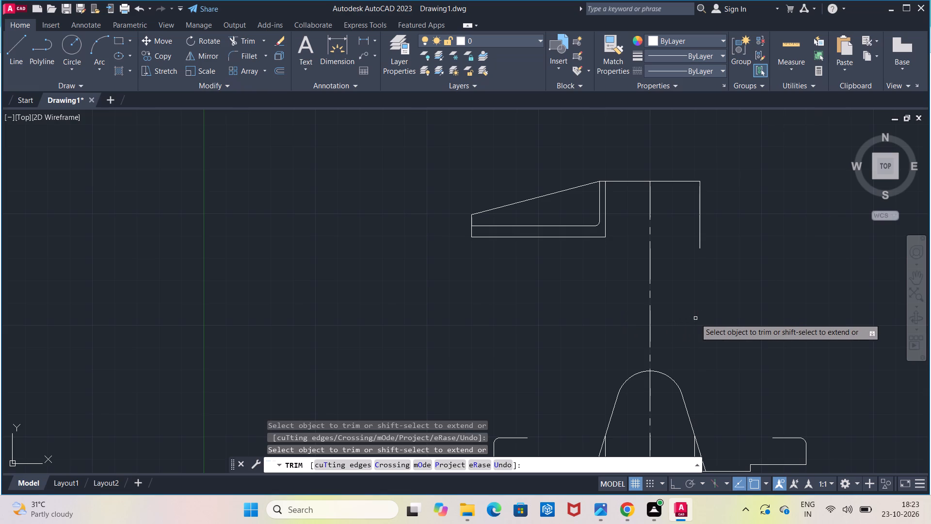
key(Escape)
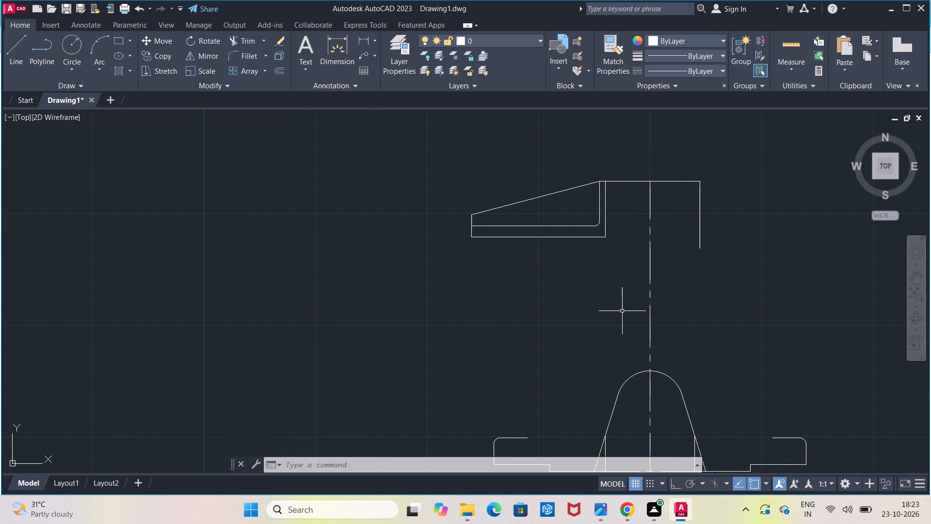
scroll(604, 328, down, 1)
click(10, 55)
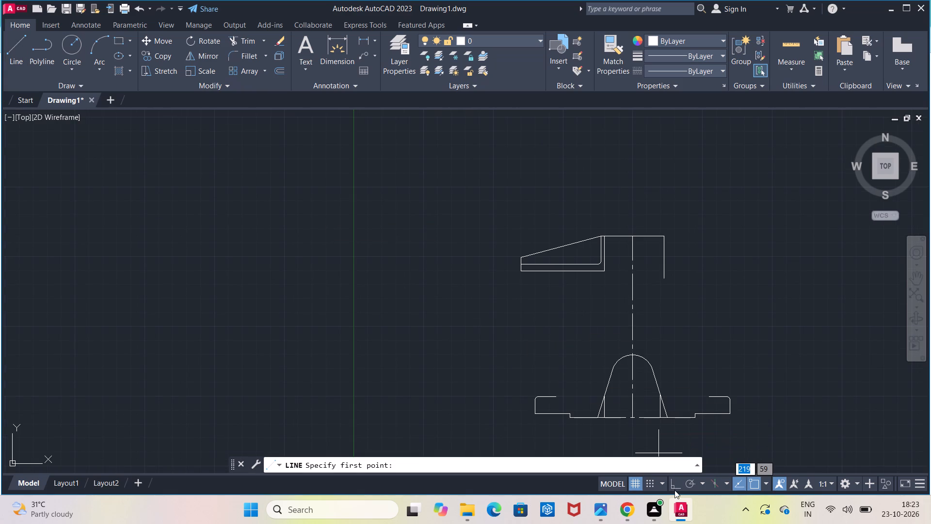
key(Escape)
Offset both halves of the top block's upper edge downward by 35 mm.
scroll(657, 362, up, 1)
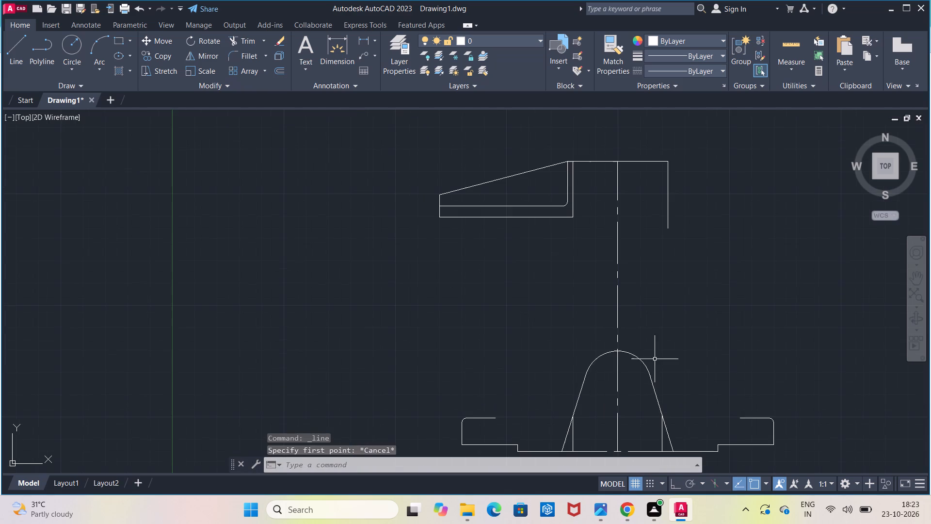
click(274, 69)
click(621, 163)
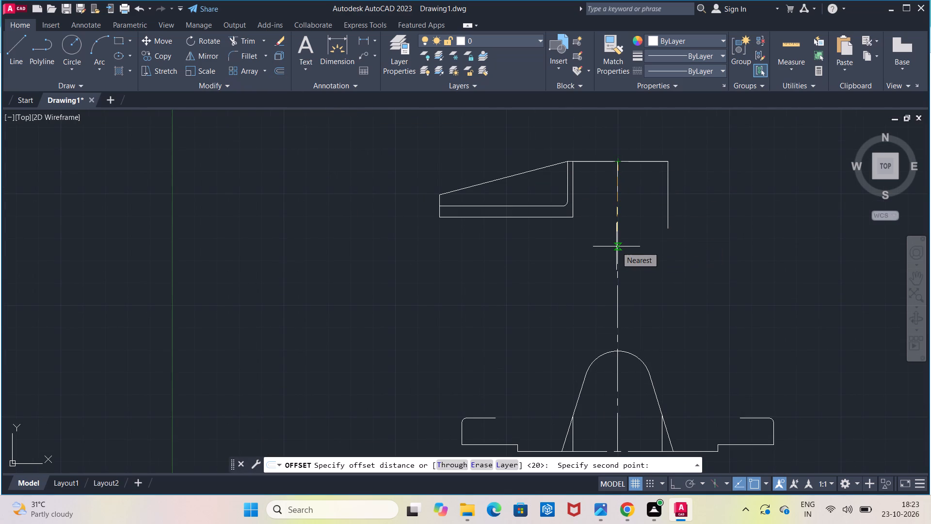
text(35)
key(Return)
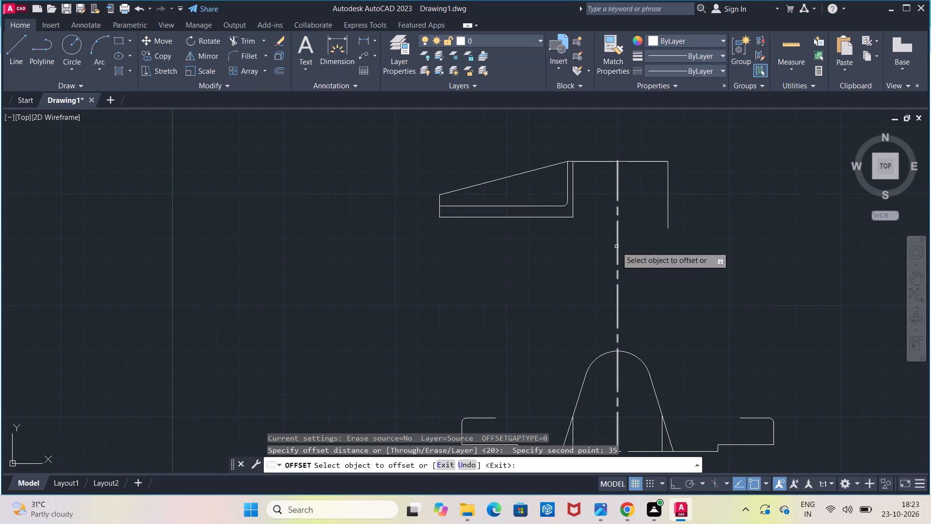
click(608, 160)
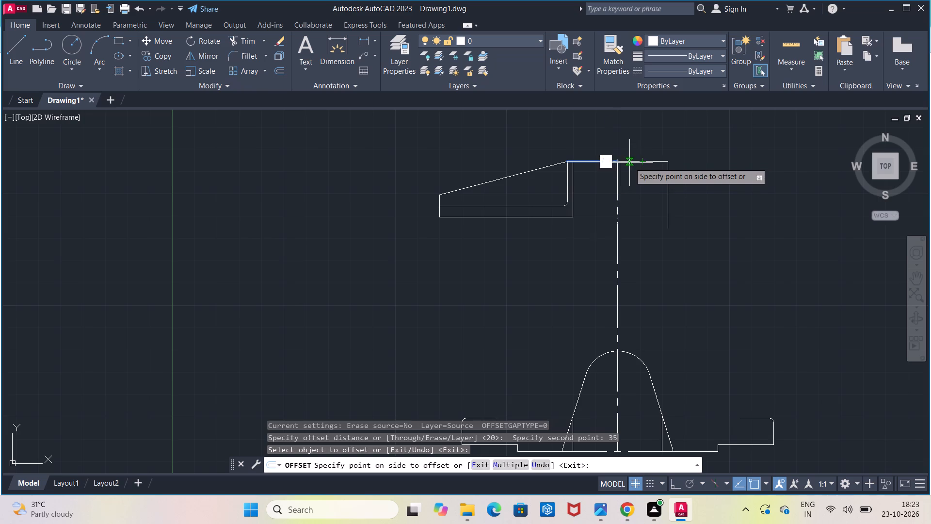
click(631, 160)
click(633, 161)
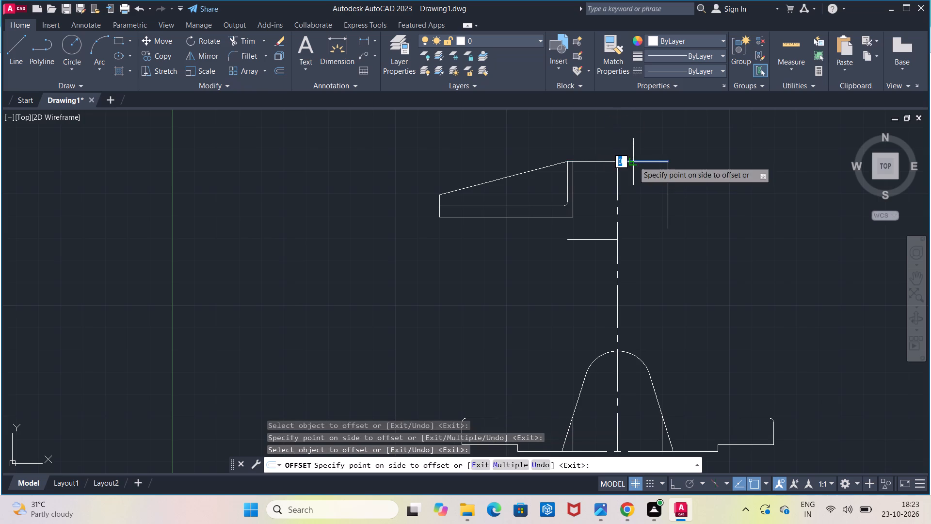
click(634, 189)
key(Escape)
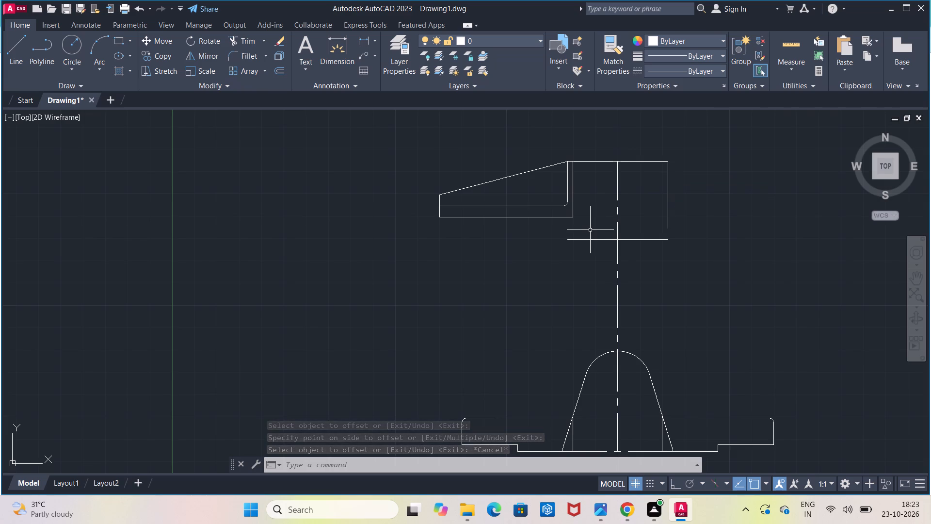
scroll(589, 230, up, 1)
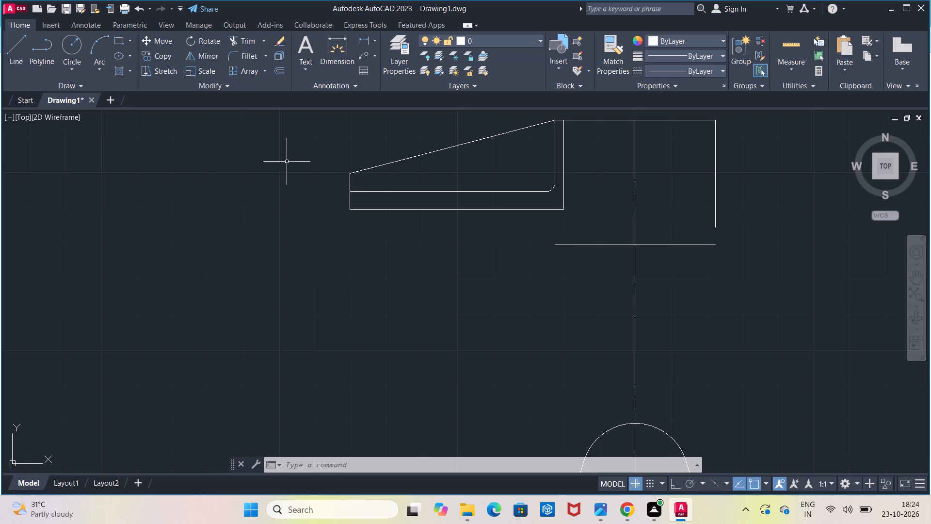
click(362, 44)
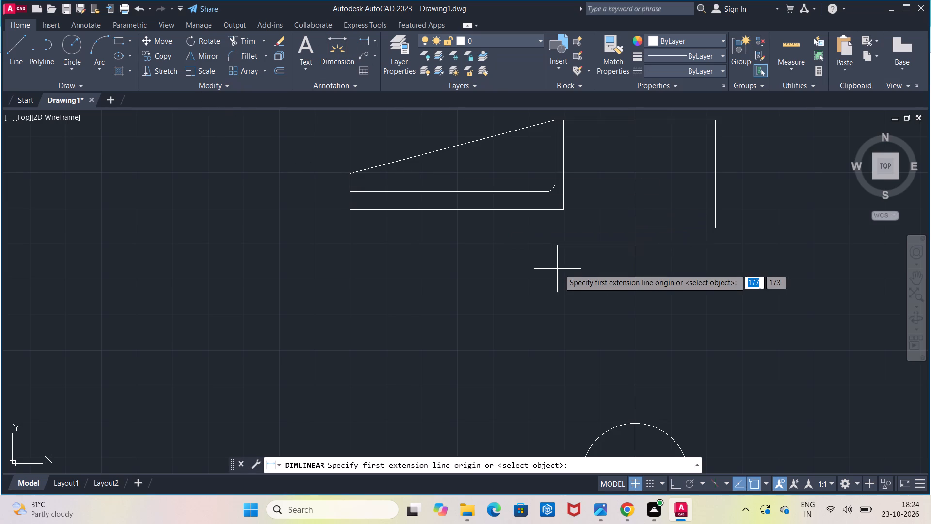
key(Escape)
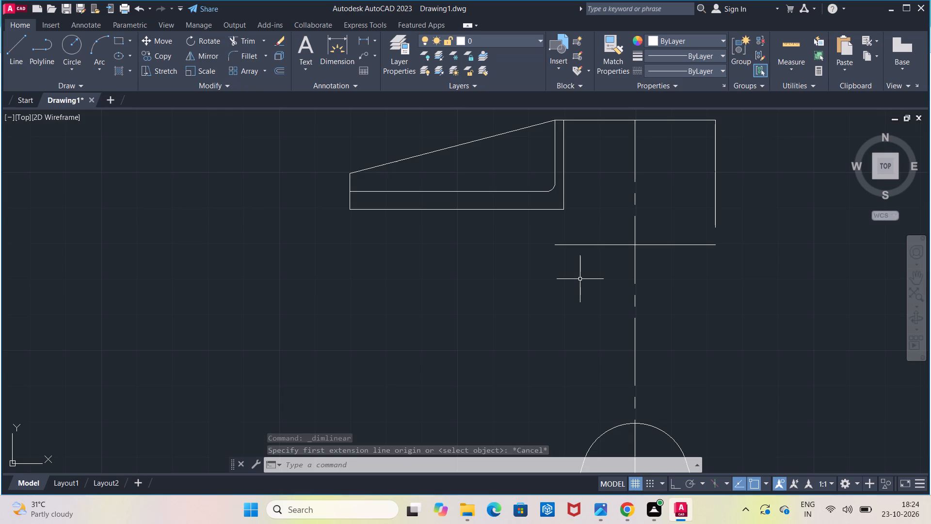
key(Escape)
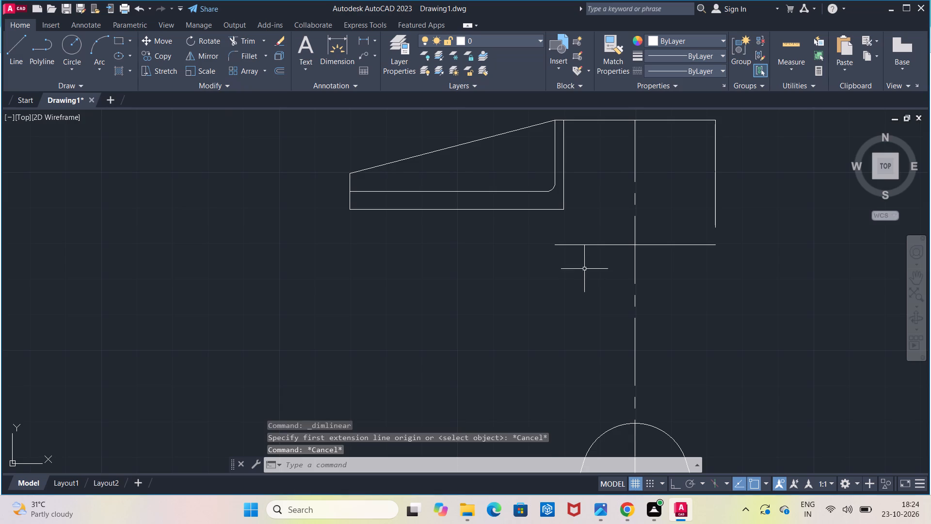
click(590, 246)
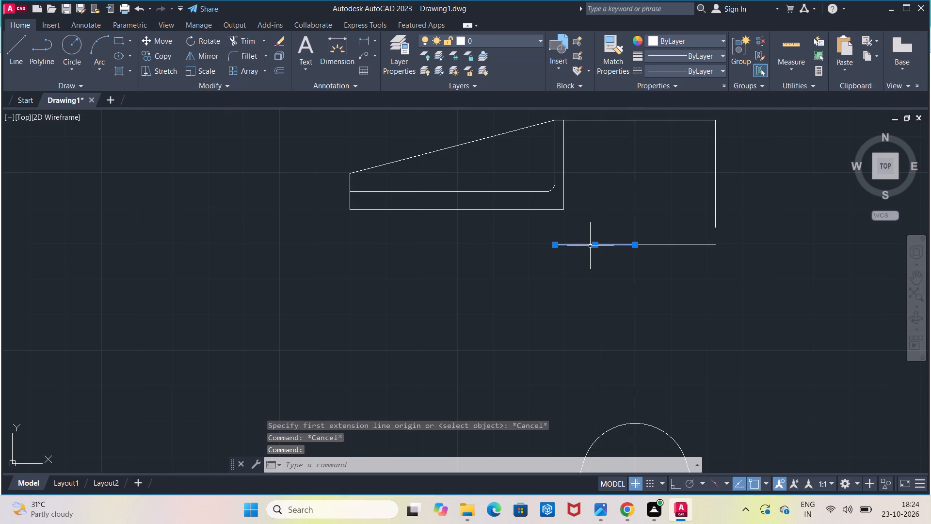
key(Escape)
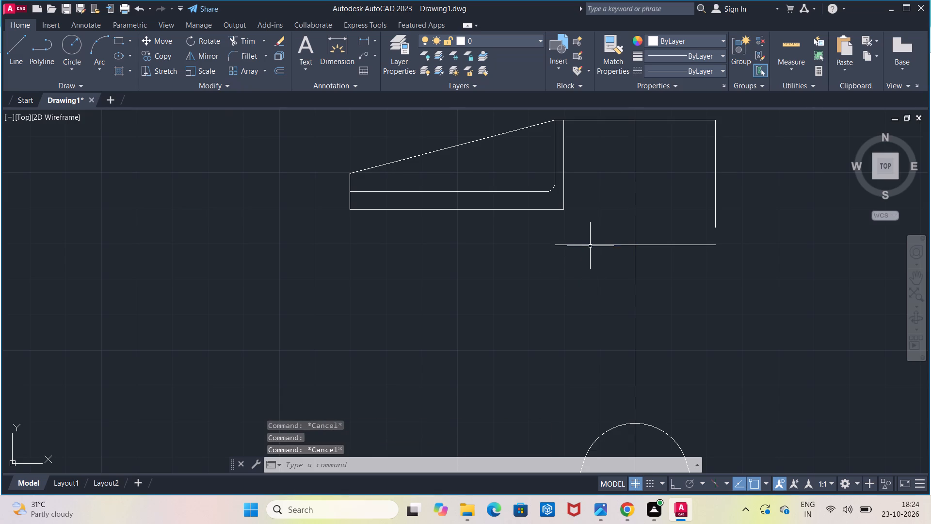
Measure the vertical distance from the inner vertical line's meeting point with the arch's left flank to the left end of the offset line.
scroll(559, 280, down, 1)
middle_drag(559, 280, 571, 252)
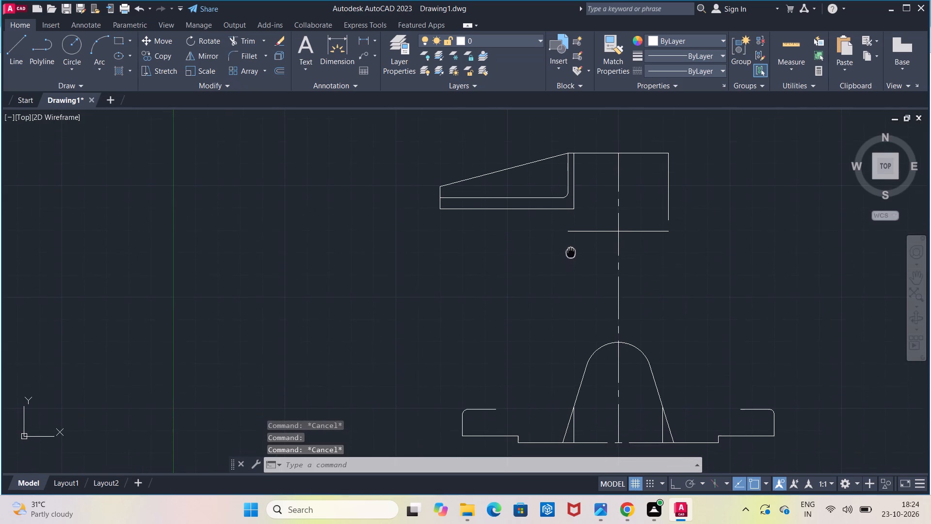
middle_drag(571, 252, 571, 252)
click(365, 36)
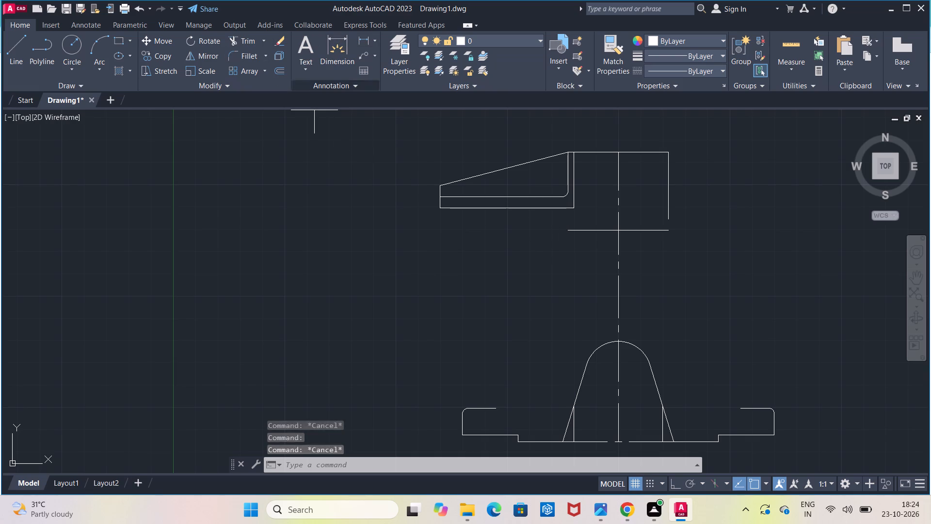
click(571, 405)
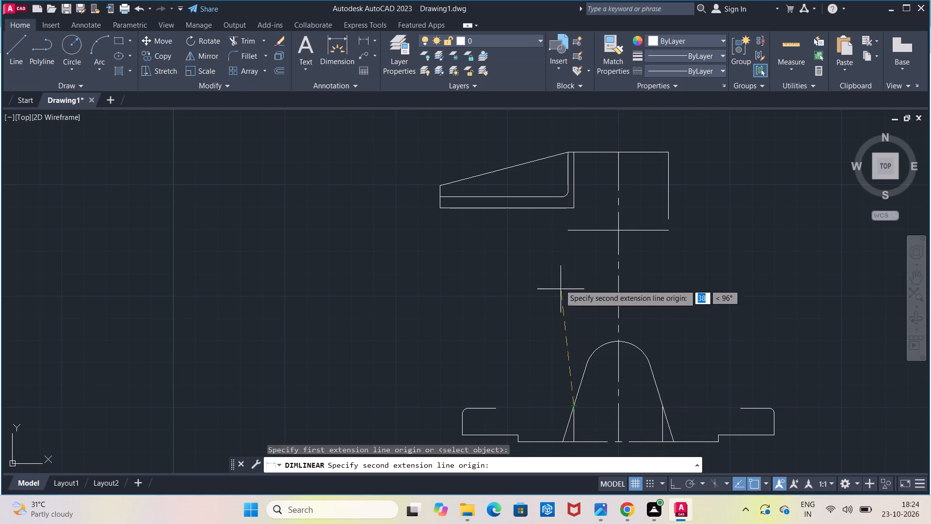
click(569, 230)
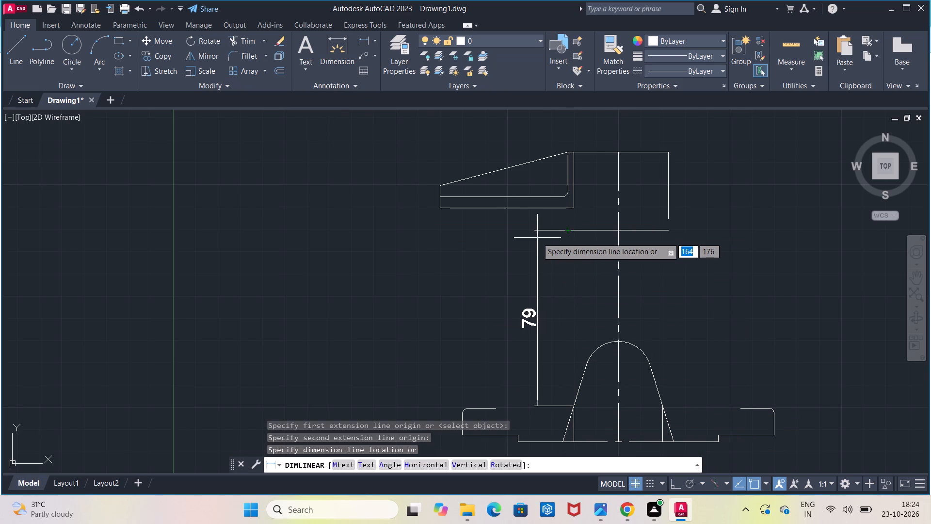
key(Escape)
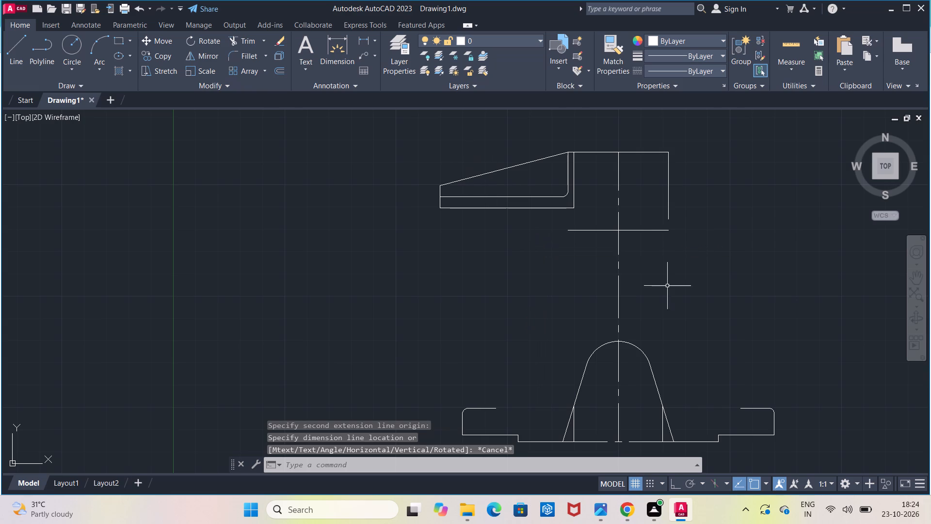
Set the current linetype to the centre linetype and turn on Ortho mode.
click(719, 74)
click(713, 111)
click(14, 43)
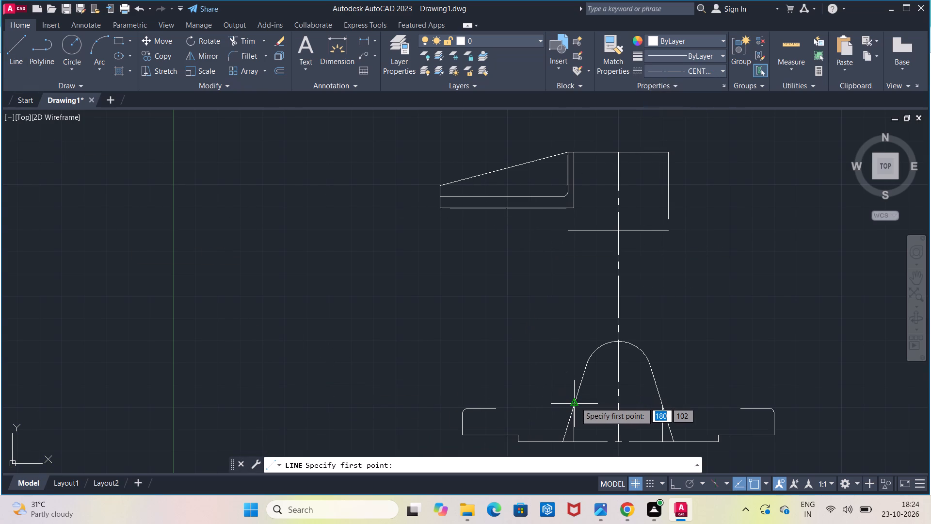
click(675, 481)
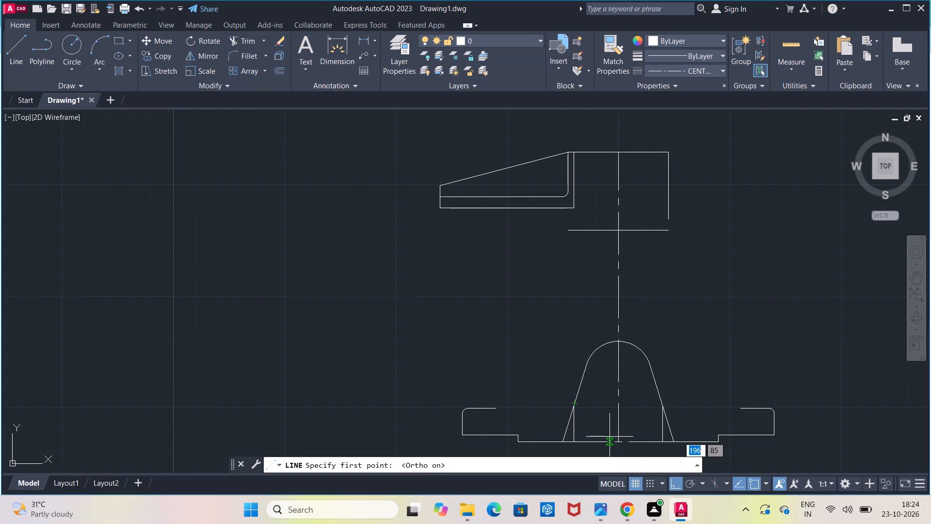
key(Escape)
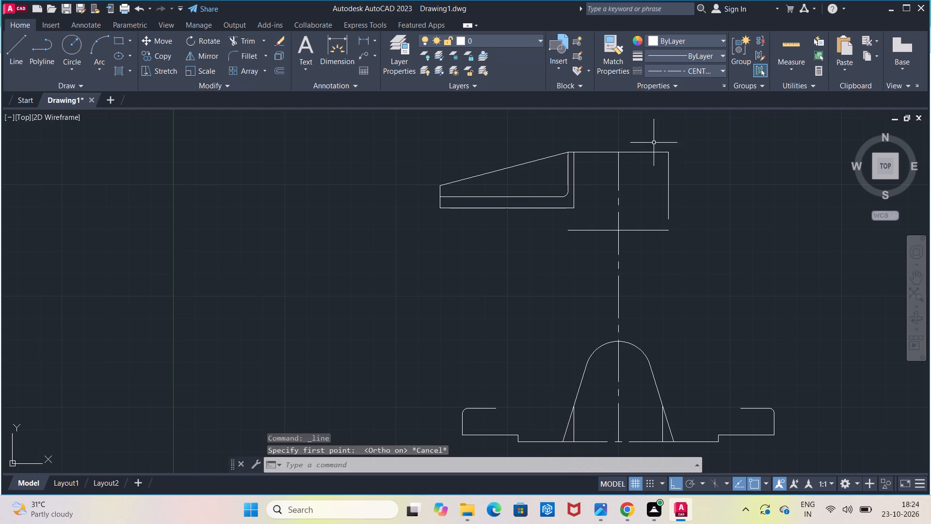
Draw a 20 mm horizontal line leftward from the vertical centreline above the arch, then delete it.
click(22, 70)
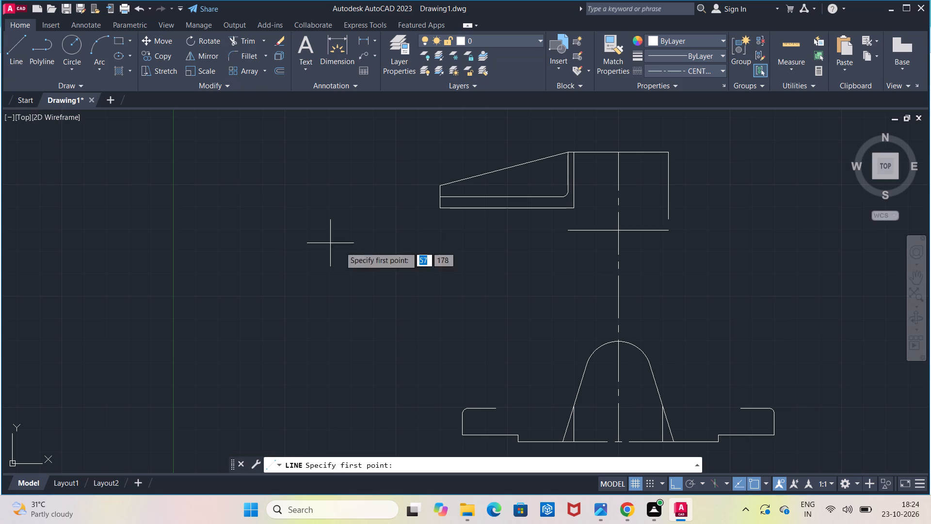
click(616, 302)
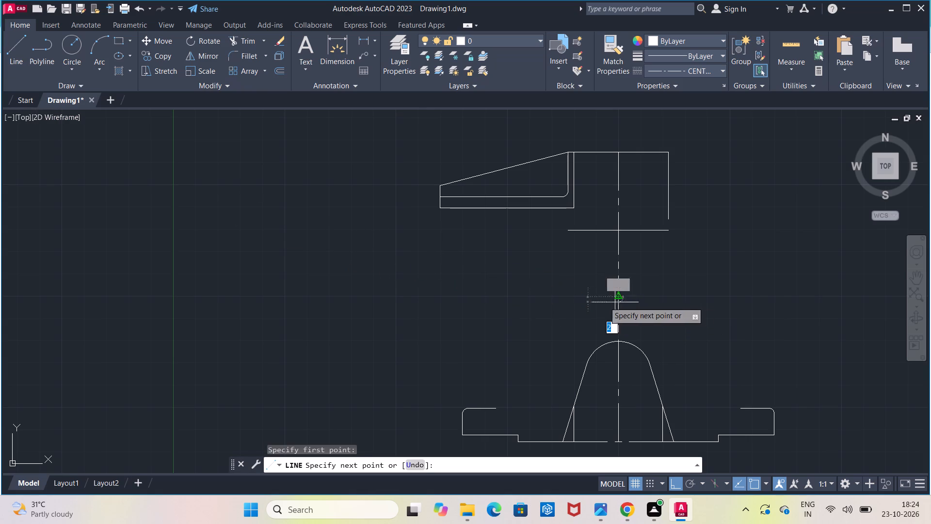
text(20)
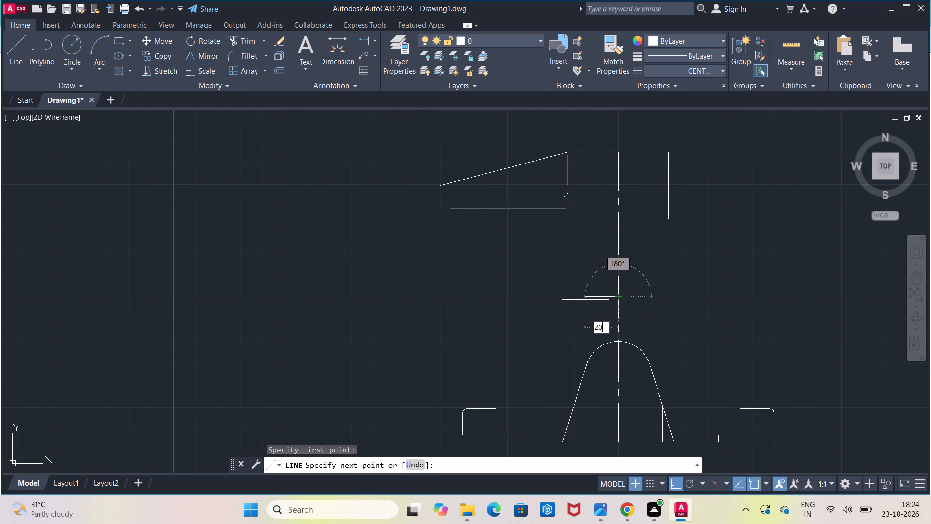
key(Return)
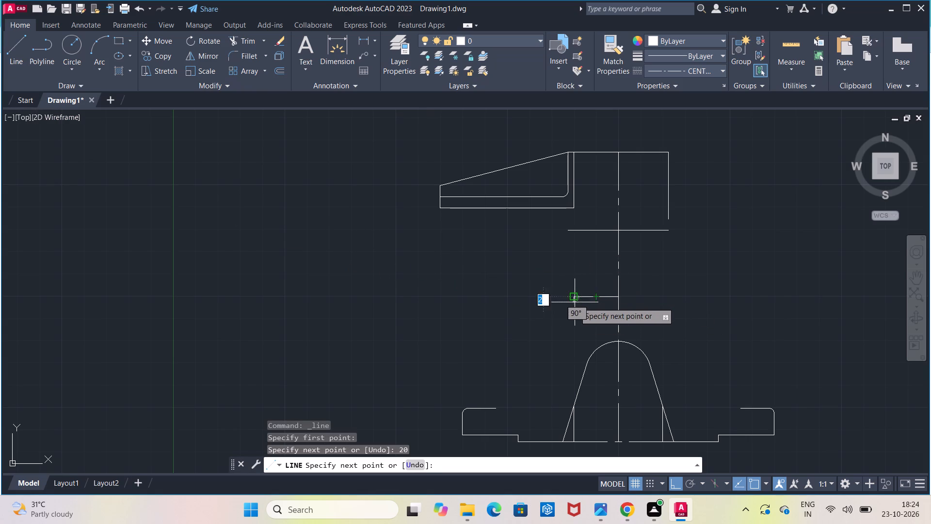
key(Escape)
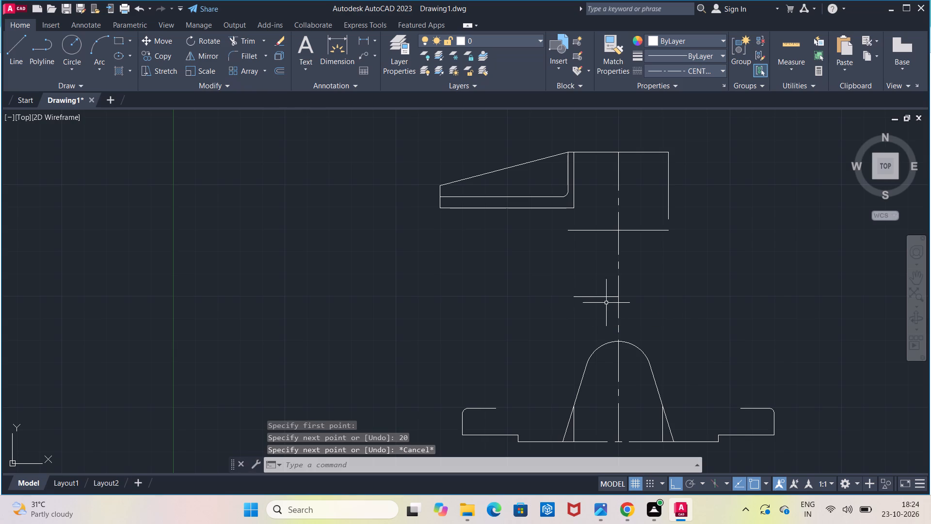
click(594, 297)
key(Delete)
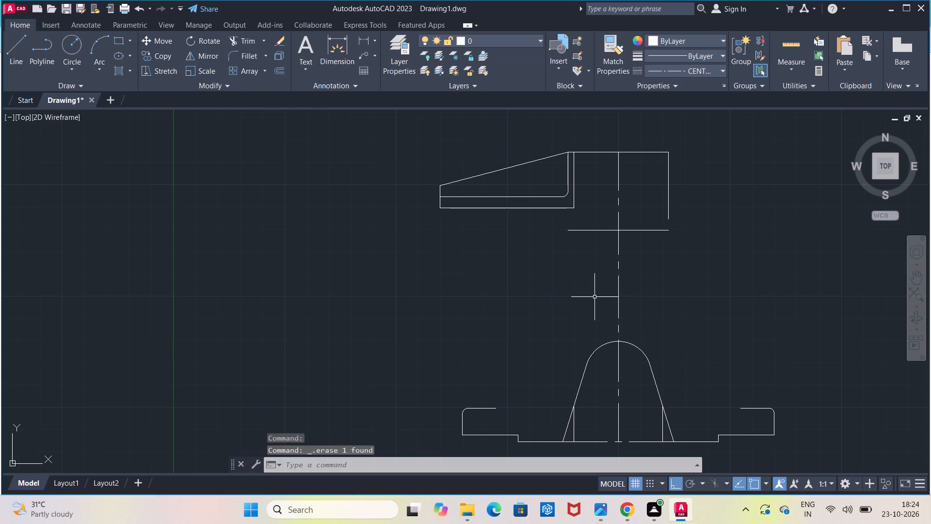
Offset the vertical centreline by 20 mm to both its left and right sides.
click(275, 69)
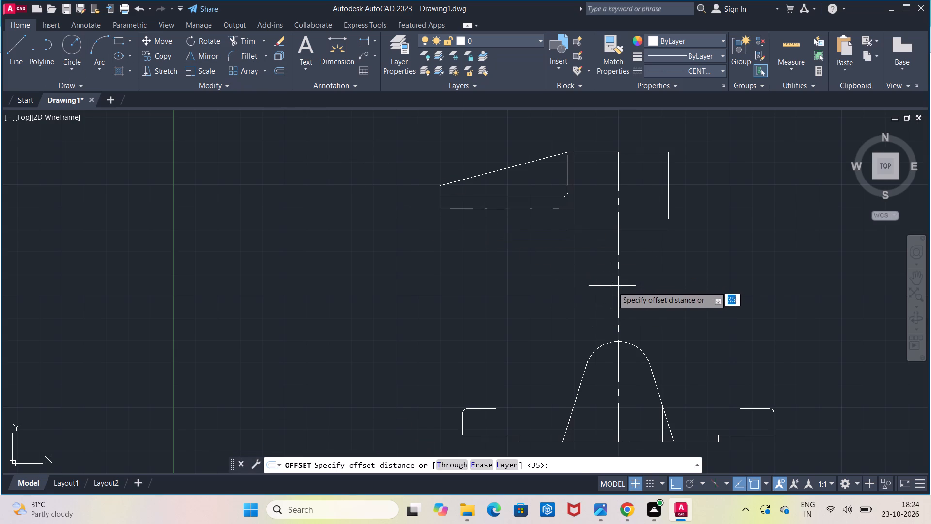
click(616, 288)
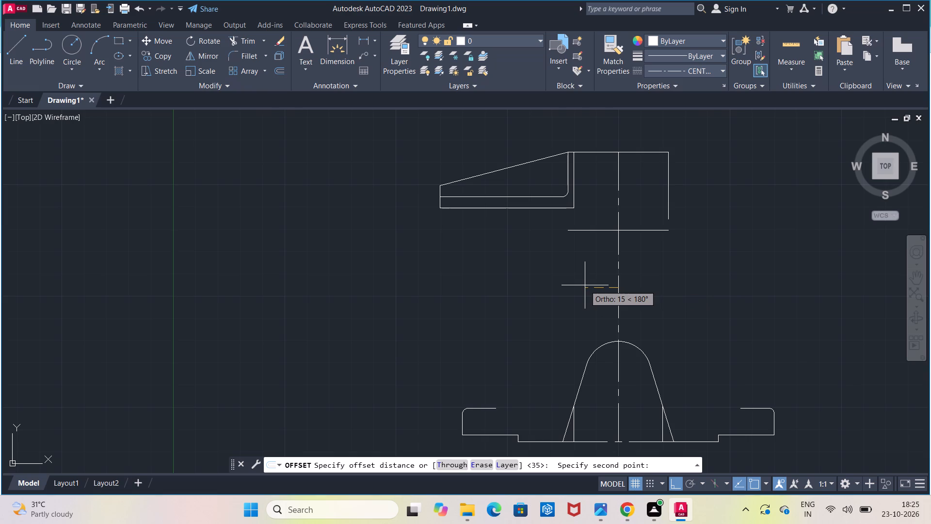
text(20)
key(Return)
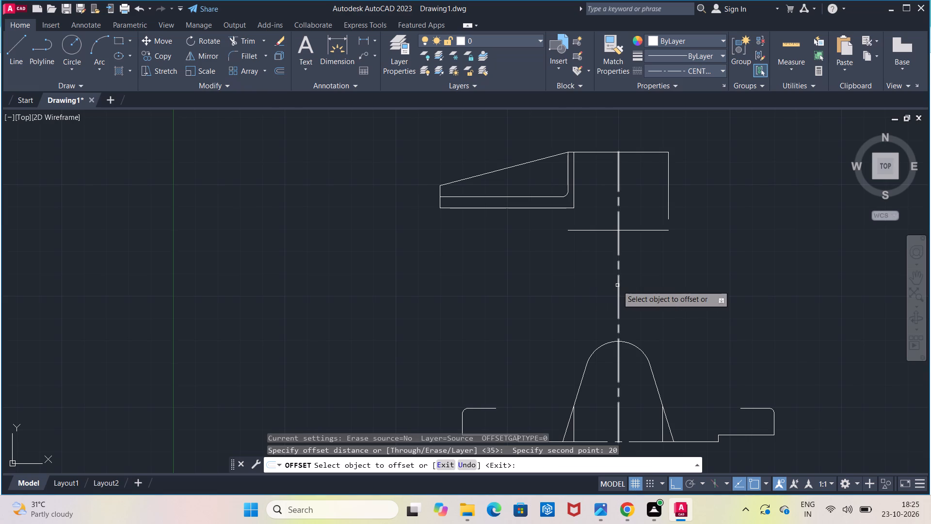
click(617, 285)
click(605, 285)
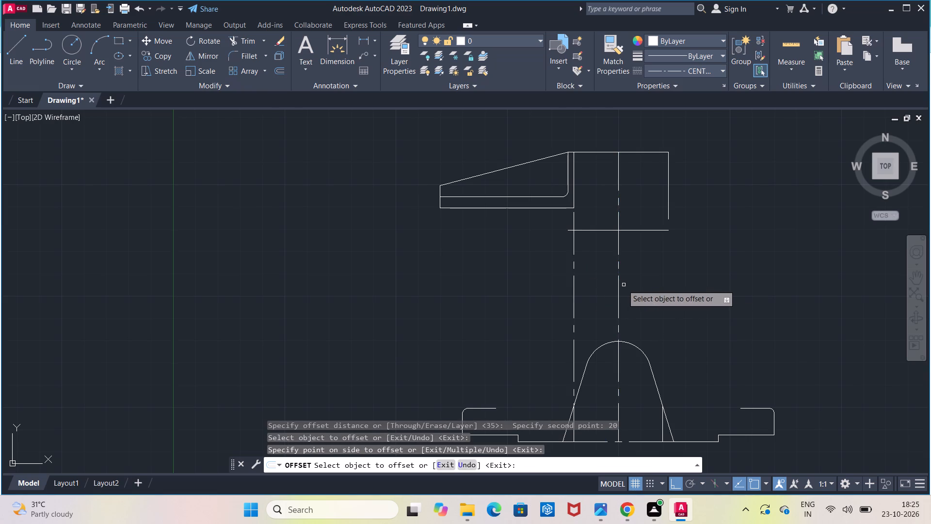
click(620, 286)
click(642, 286)
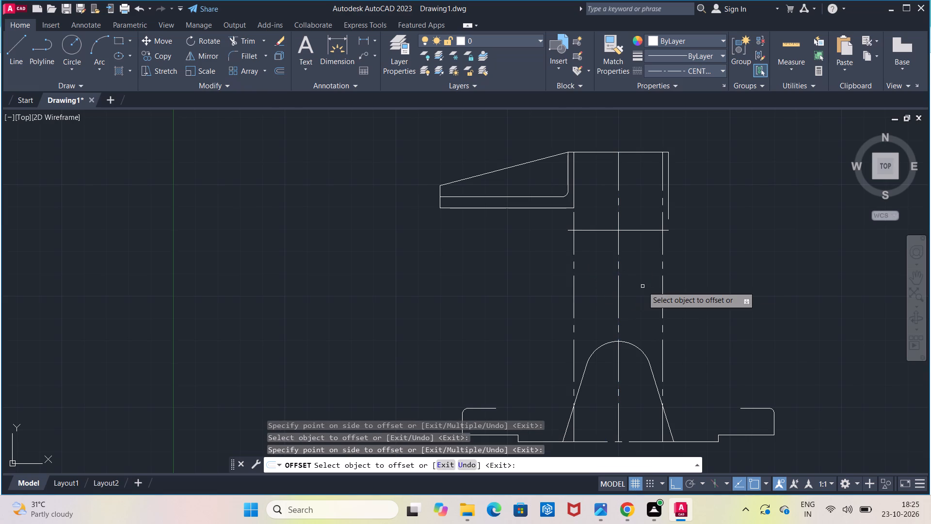
Measure the vertical distance between the arm's two lower horizontal lines at its left end.
key(Escape)
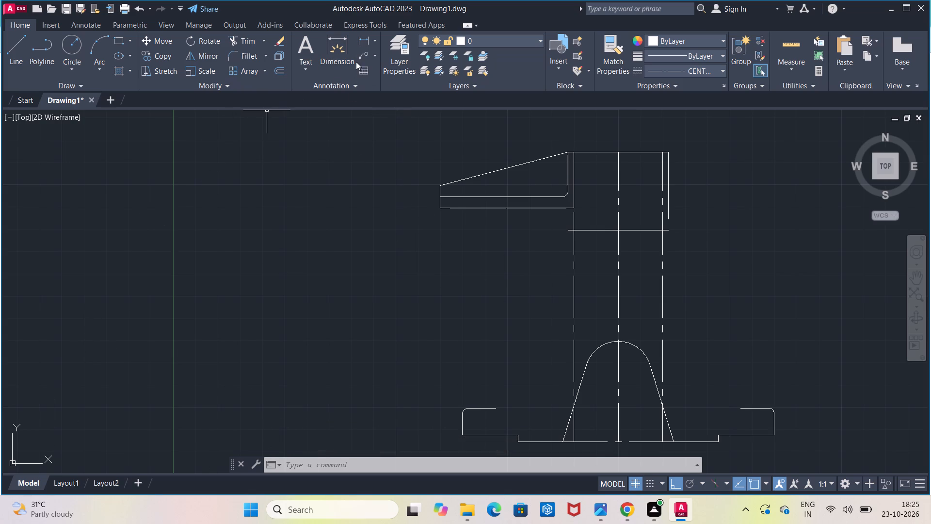
click(365, 36)
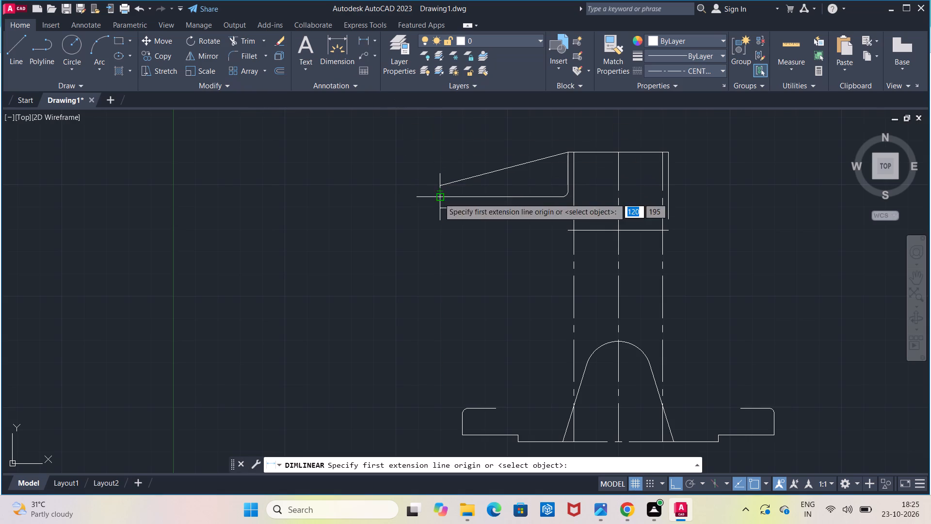
click(439, 198)
click(440, 209)
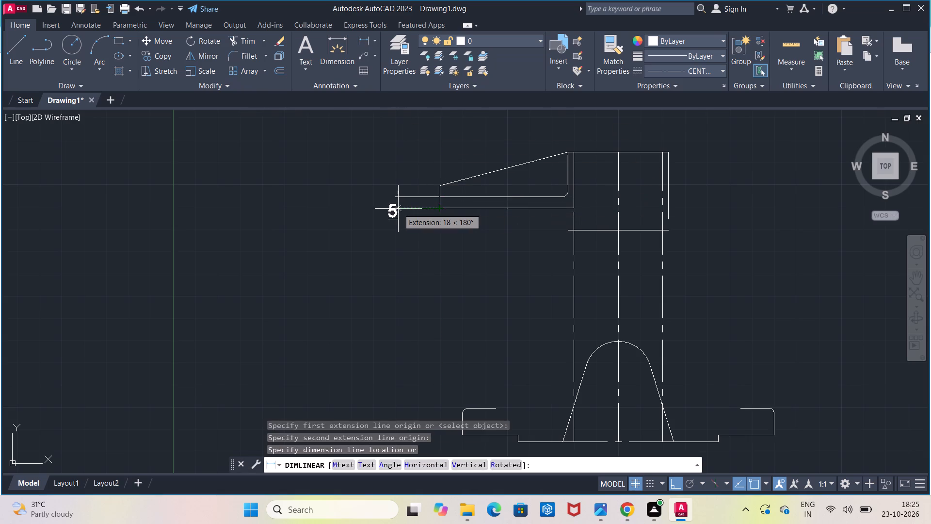
key(Escape)
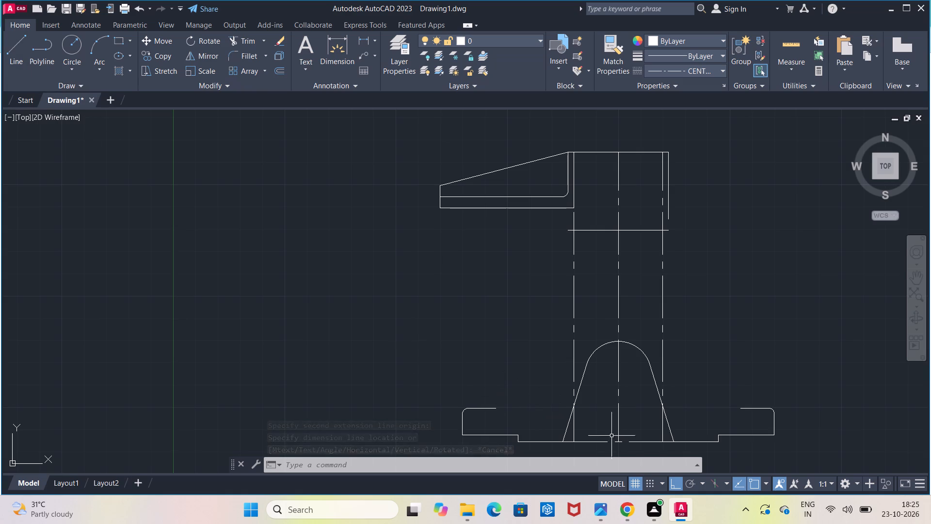
Turn off Ortho mode.
click(679, 483)
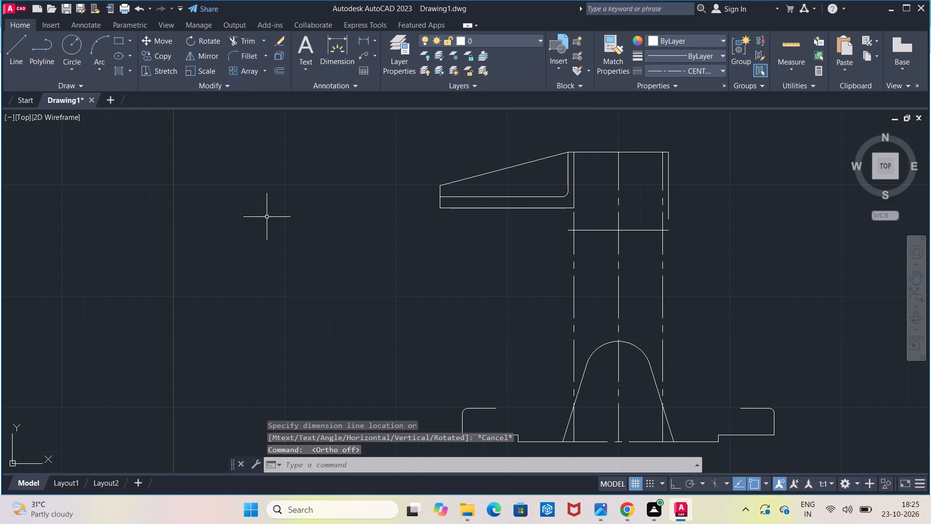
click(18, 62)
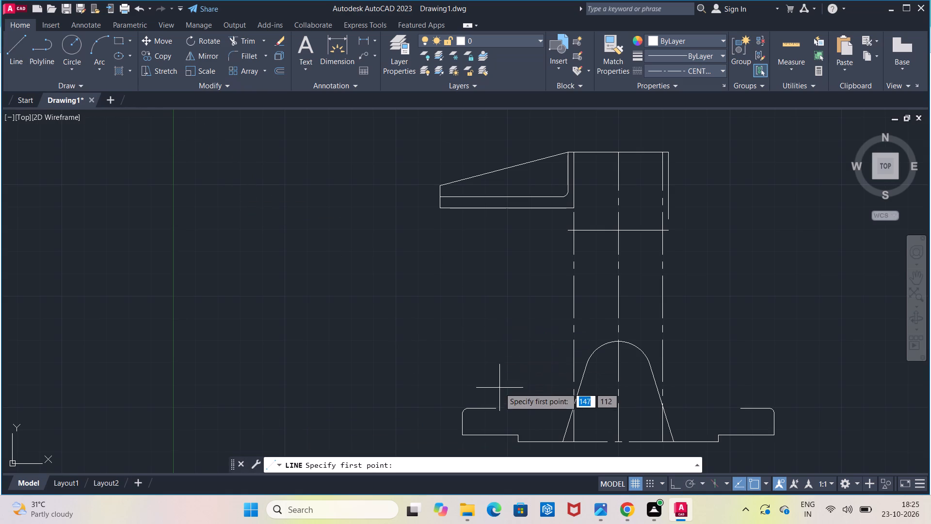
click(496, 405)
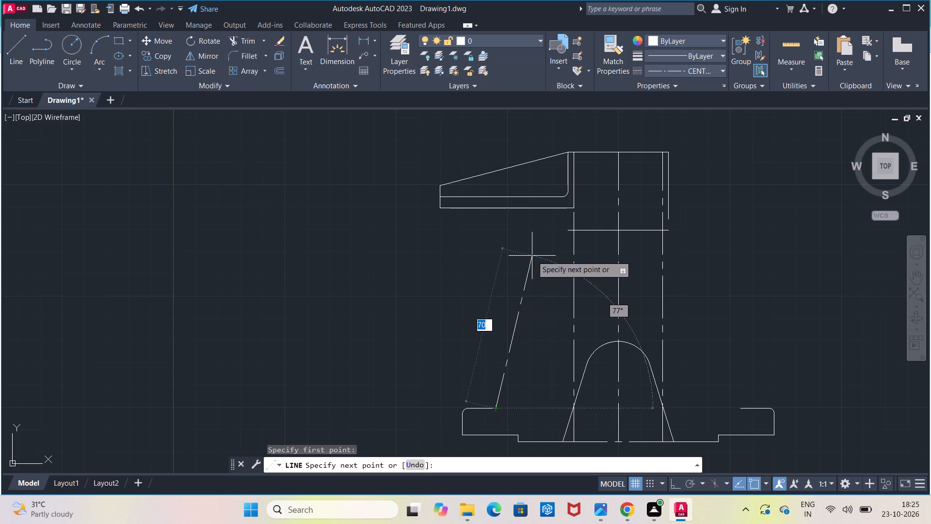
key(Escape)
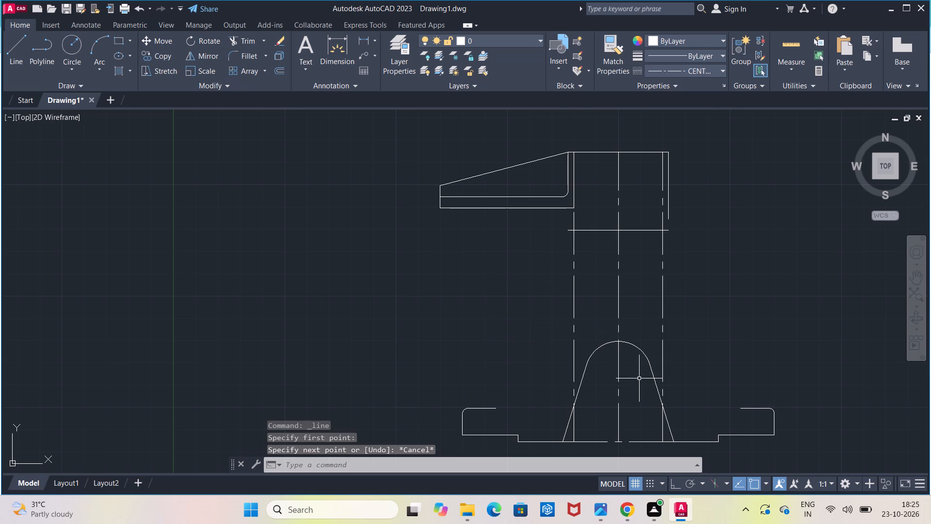
Set the current linetype to ByLayer.
click(673, 75)
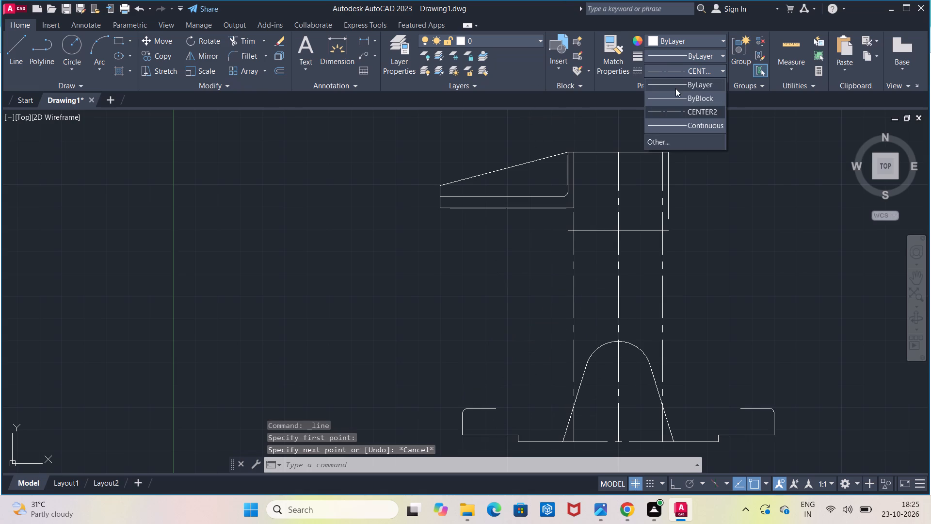
click(675, 88)
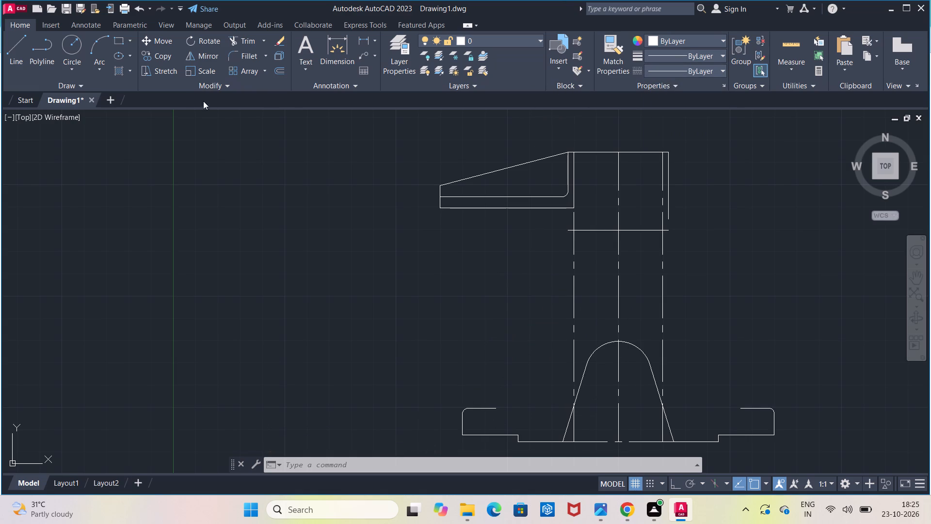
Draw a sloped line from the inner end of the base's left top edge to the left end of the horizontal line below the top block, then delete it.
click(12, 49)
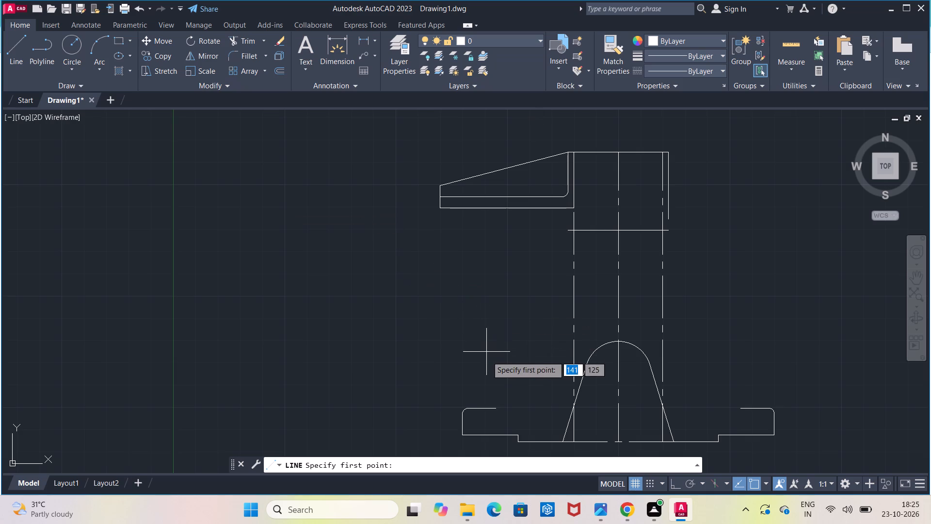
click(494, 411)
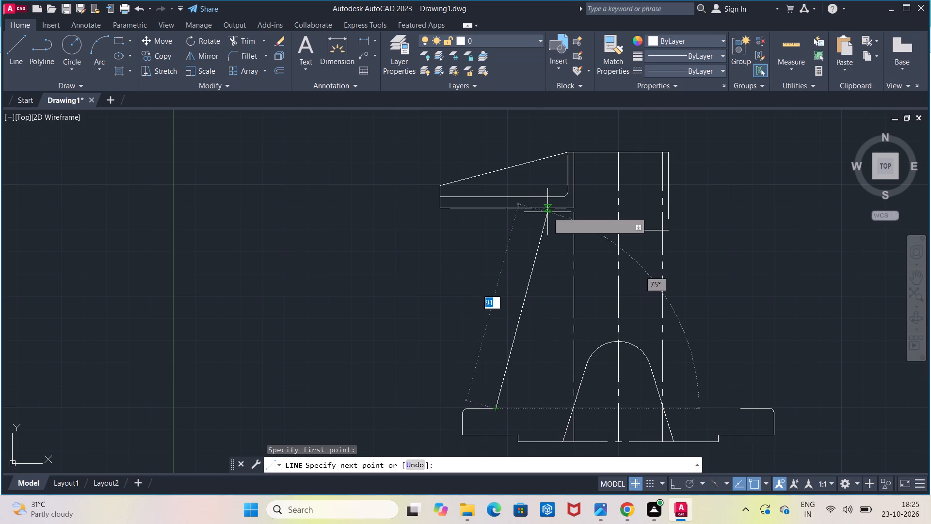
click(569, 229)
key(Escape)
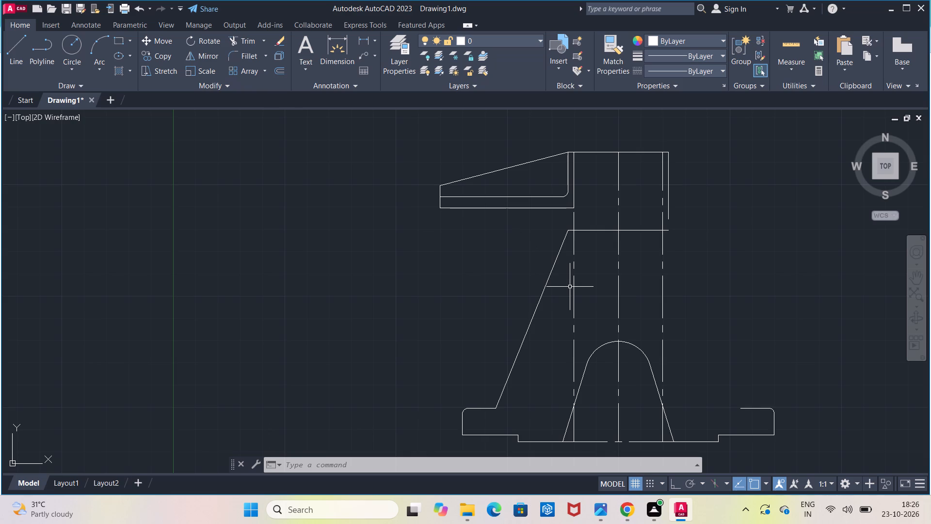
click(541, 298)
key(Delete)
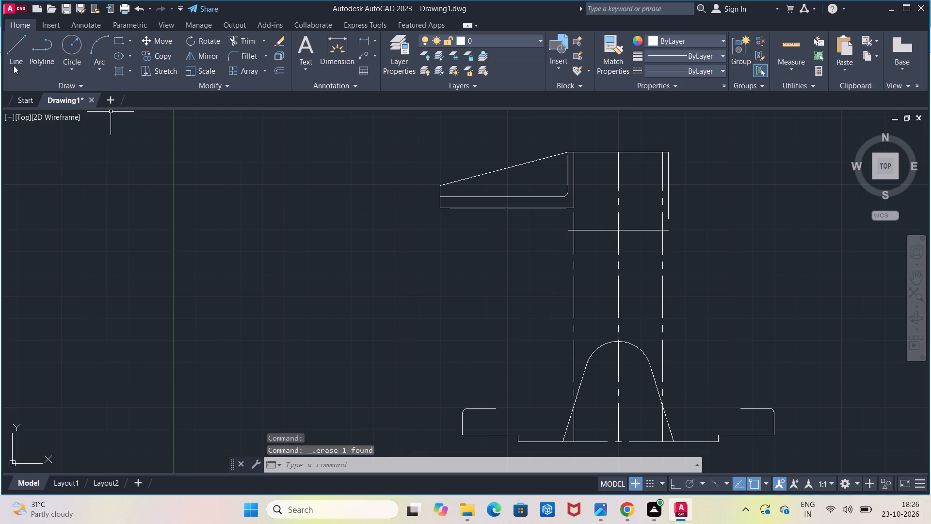
Draw a sloped line from the inner end of the base's left top edge to where the left offset centreline crosses the upper horizontal line.
click(14, 65)
click(496, 409)
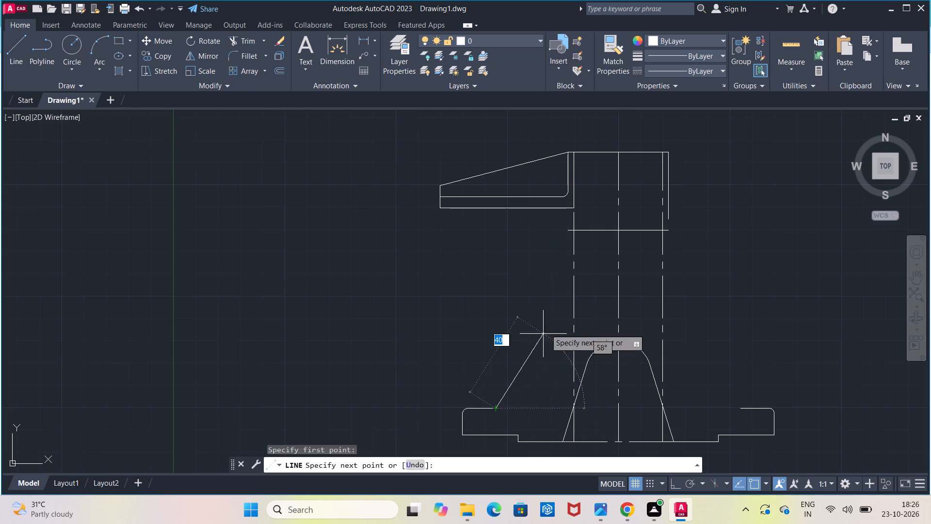
click(573, 229)
key(Escape)
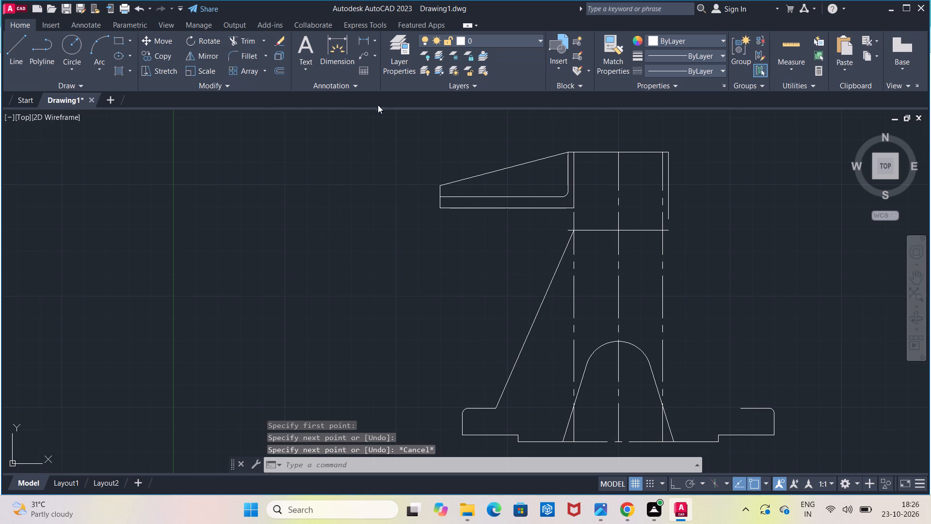
Measure the vertical distance from the sloped line's upper end to the base's bottom edge.
click(361, 37)
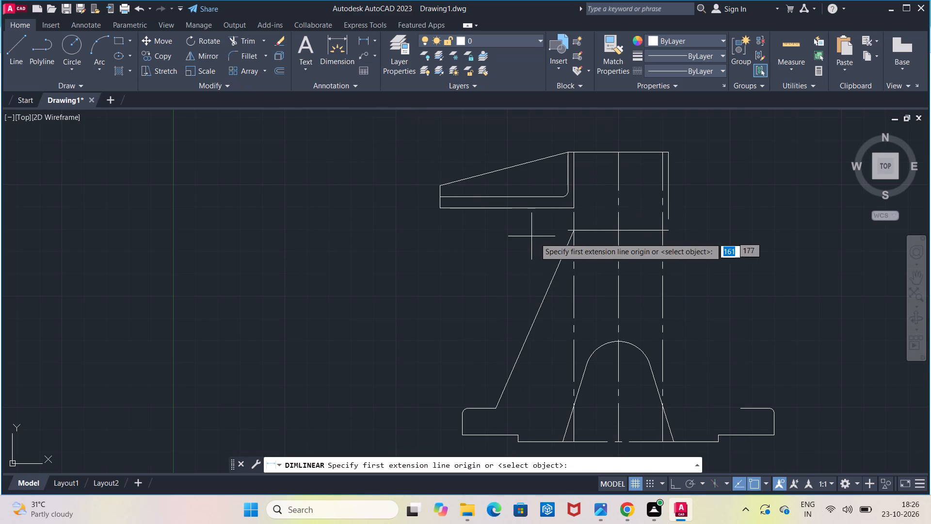
click(575, 231)
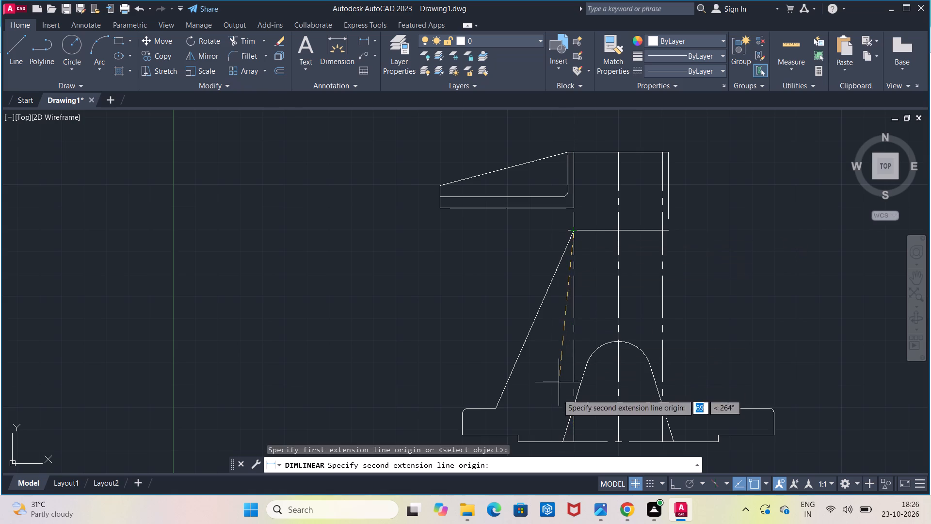
click(574, 439)
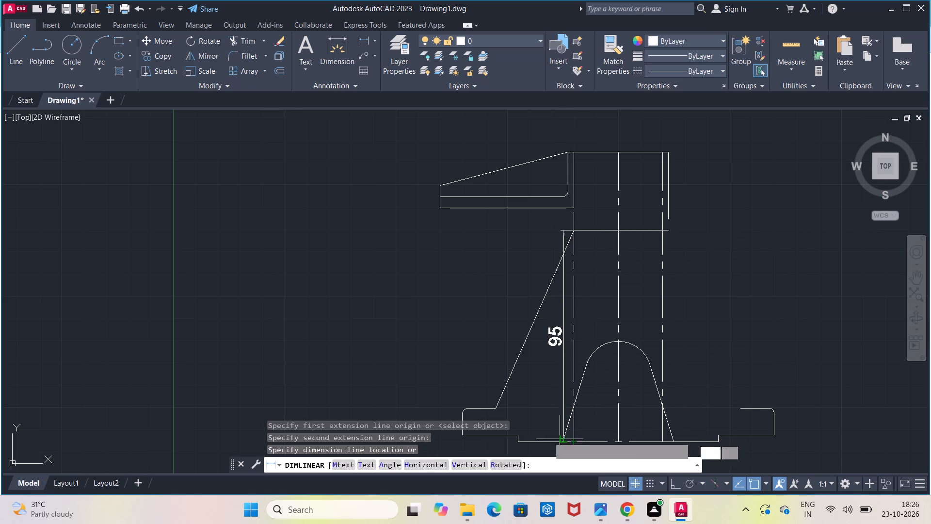
key(Escape)
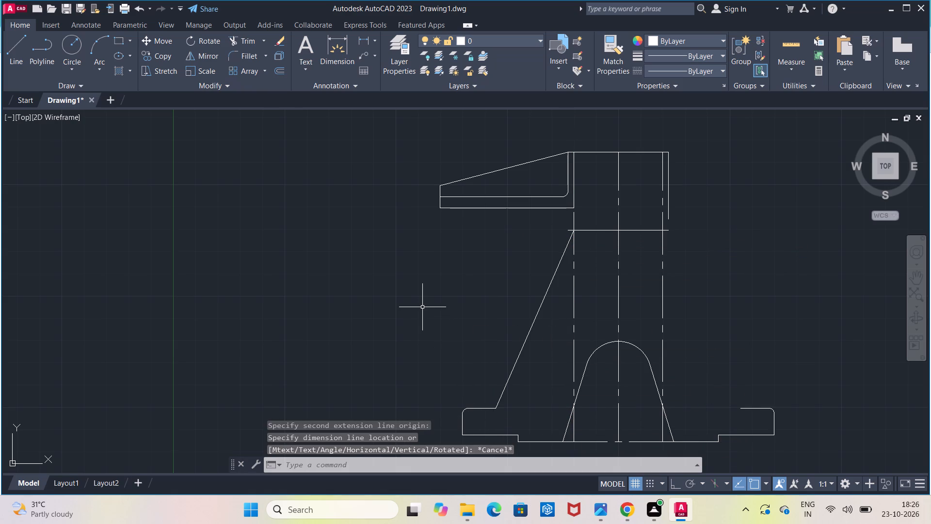
Trim the horizontal line's stub left of the left offset centreline, and that centreline's segment between the arm and the horizontal line.
click(245, 35)
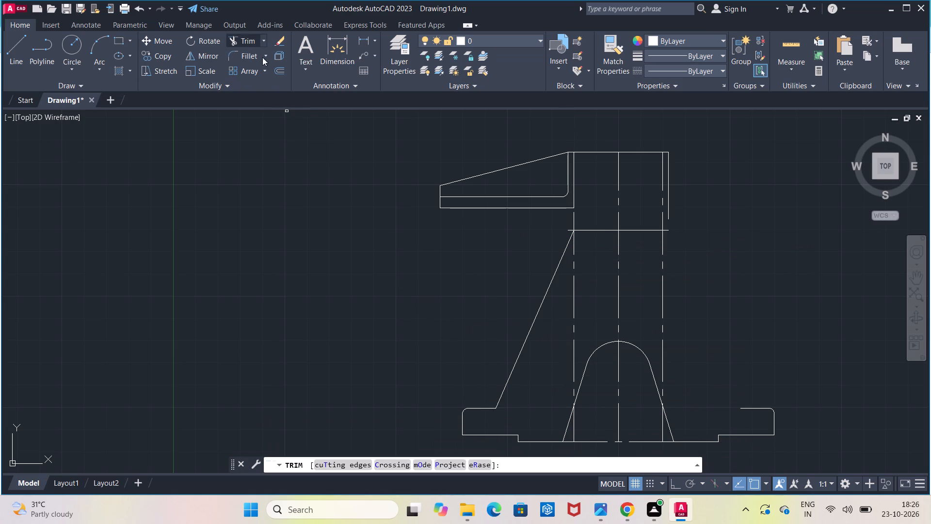
click(568, 231)
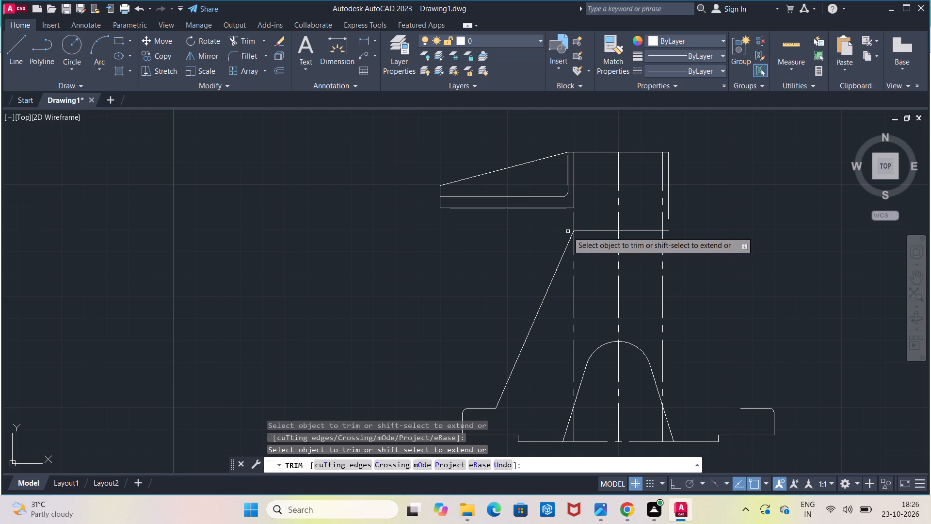
key(Escape)
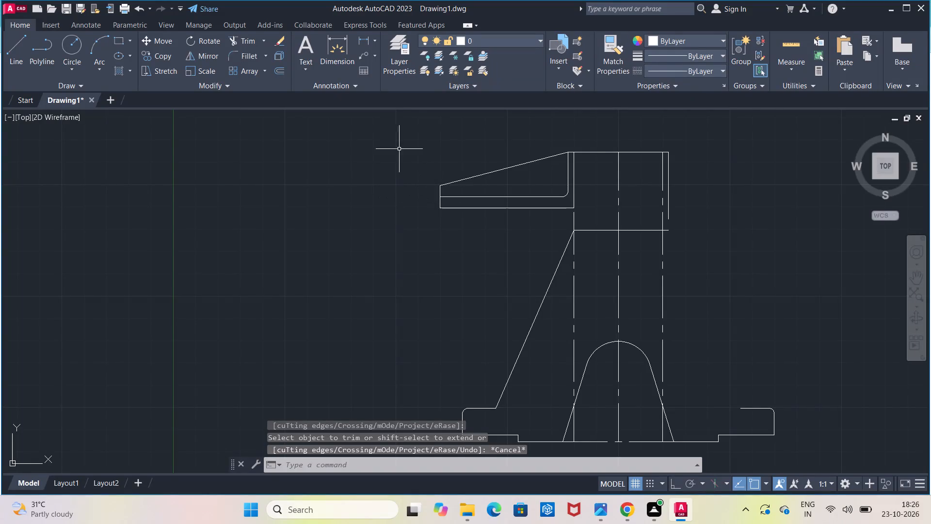
click(256, 45)
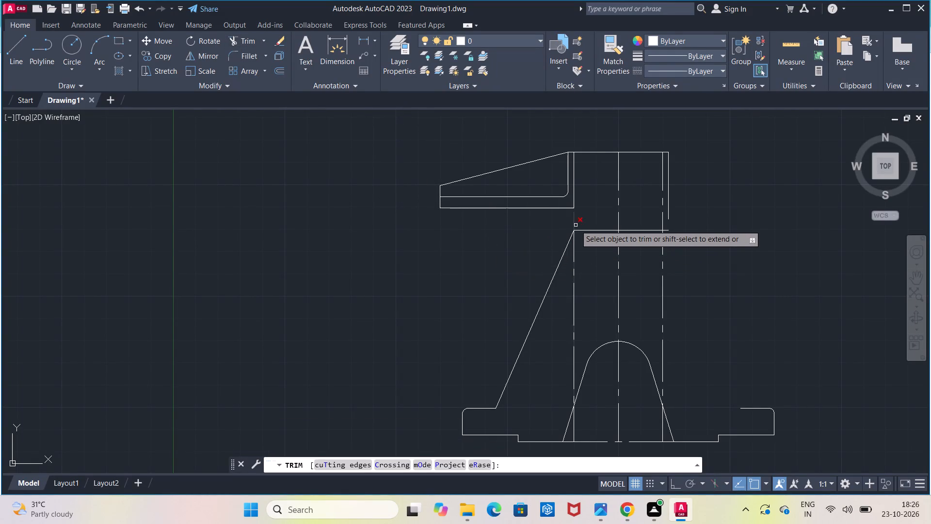
click(576, 225)
click(572, 225)
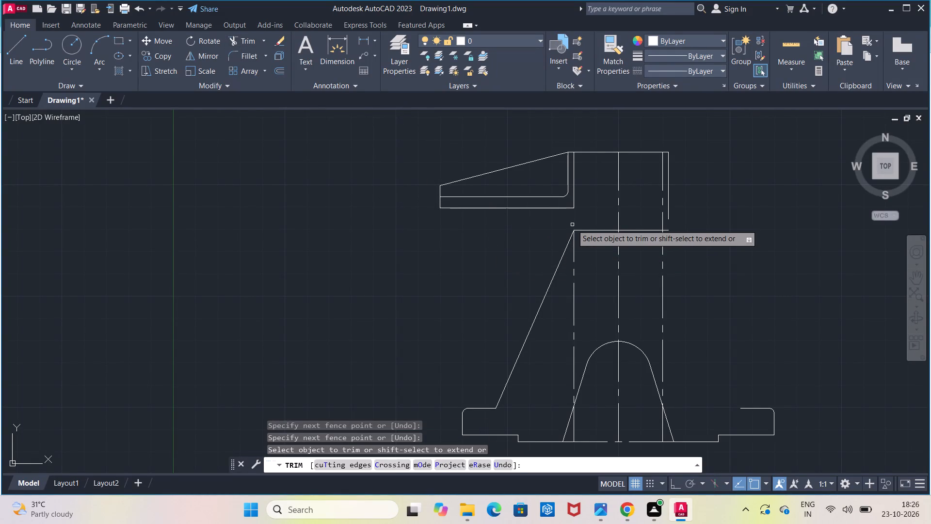
key(Escape)
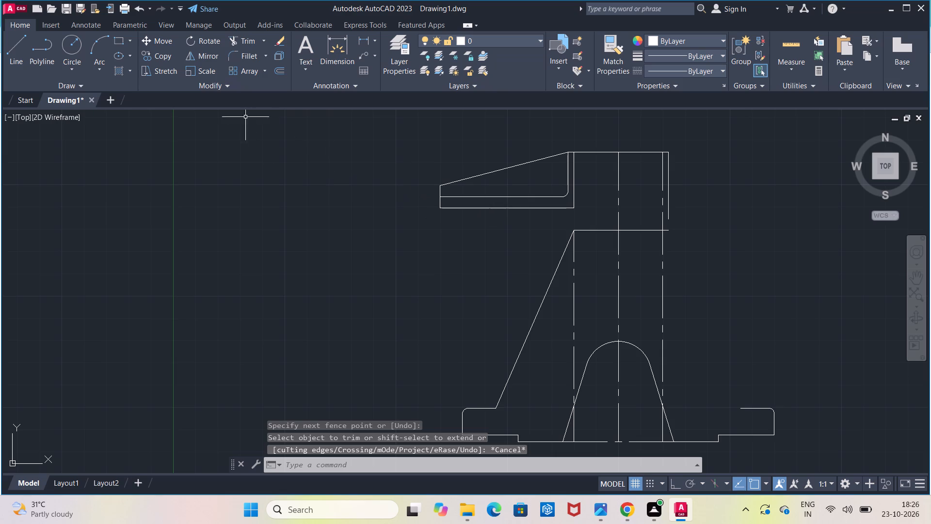
Extend the vertical line at the arm's inner end down to the horizontal line at the top of the sloped side.
click(262, 46)
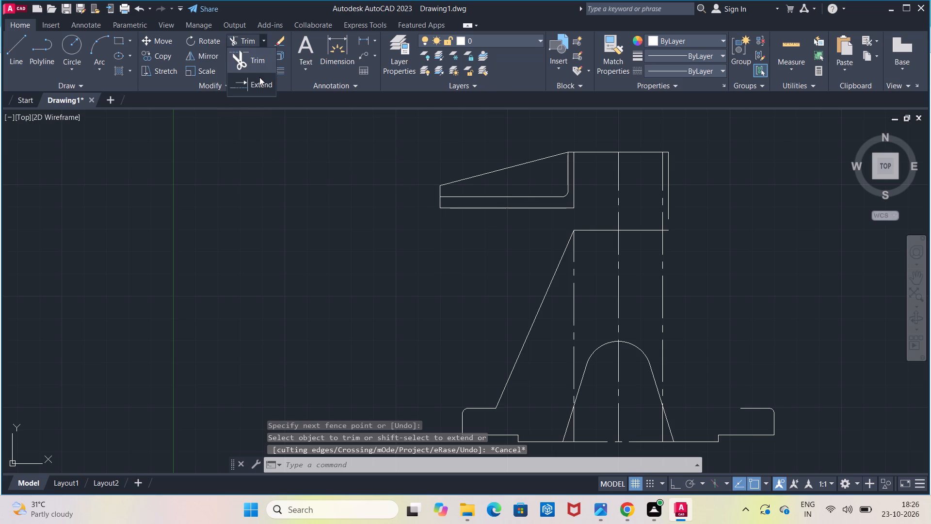
click(259, 77)
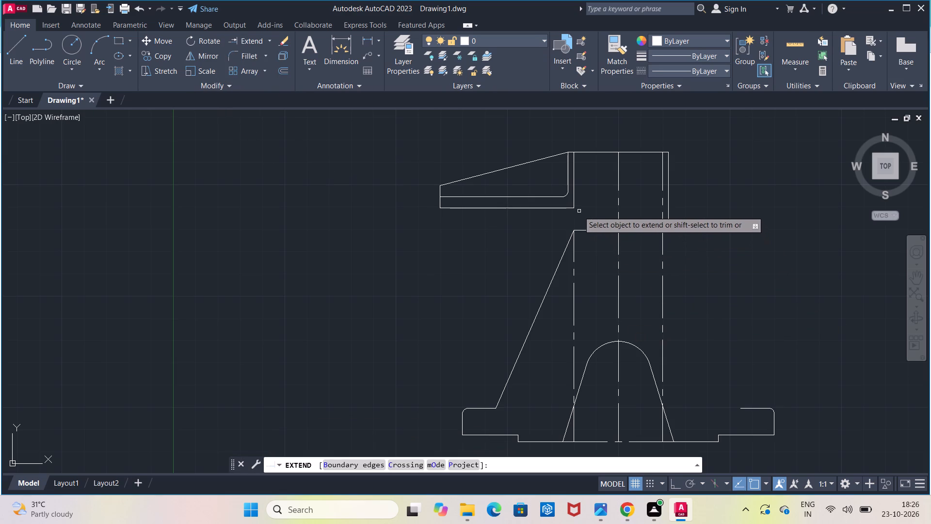
click(575, 202)
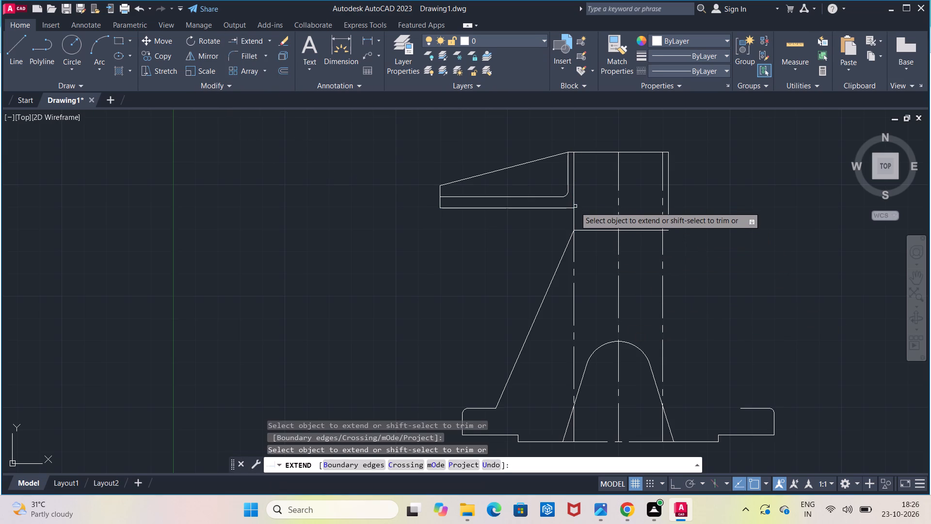
key(Escape)
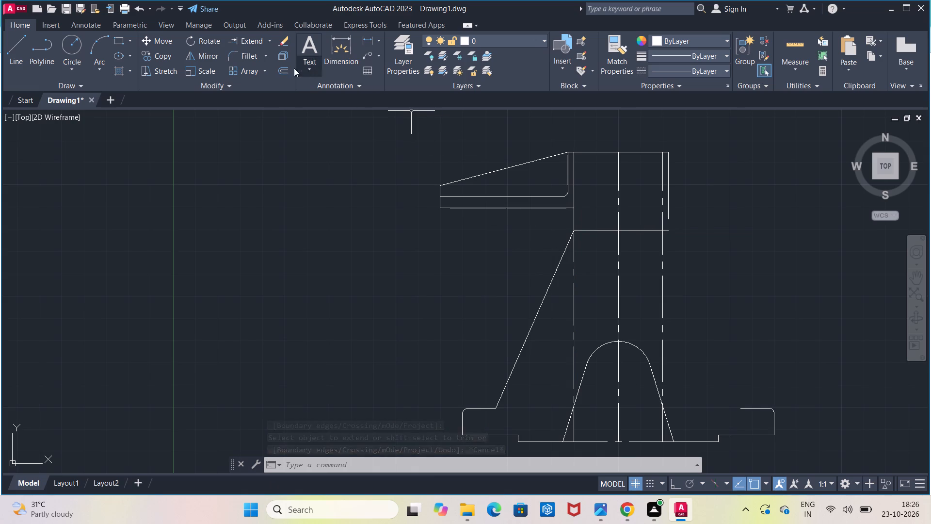
Fillet the corner between the arm's bottom edge and the extended vertical line with a 2.5 radius.
click(253, 59)
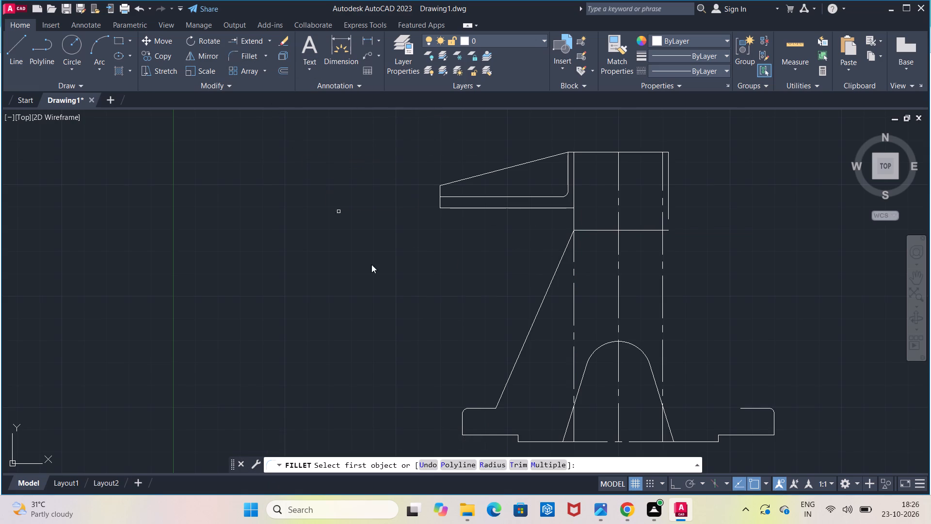
click(501, 462)
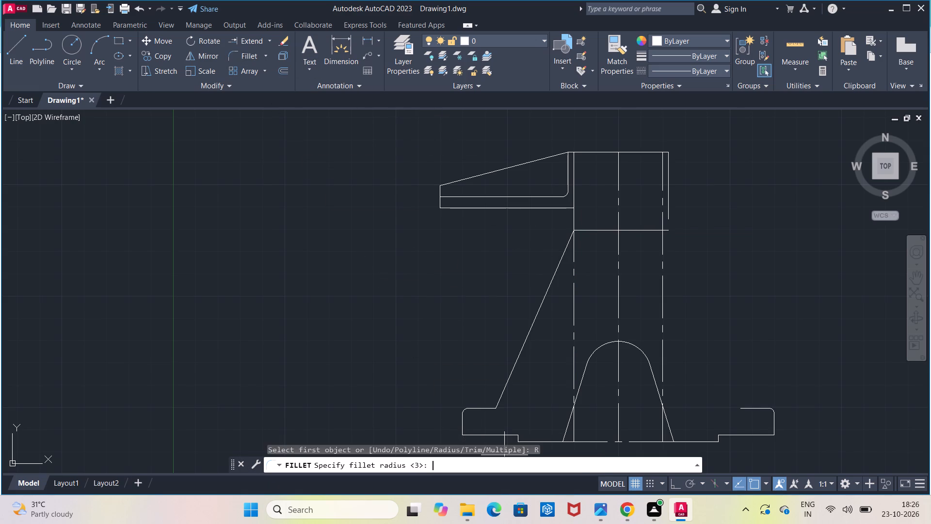
click(494, 464)
text(2.5)
key(Return)
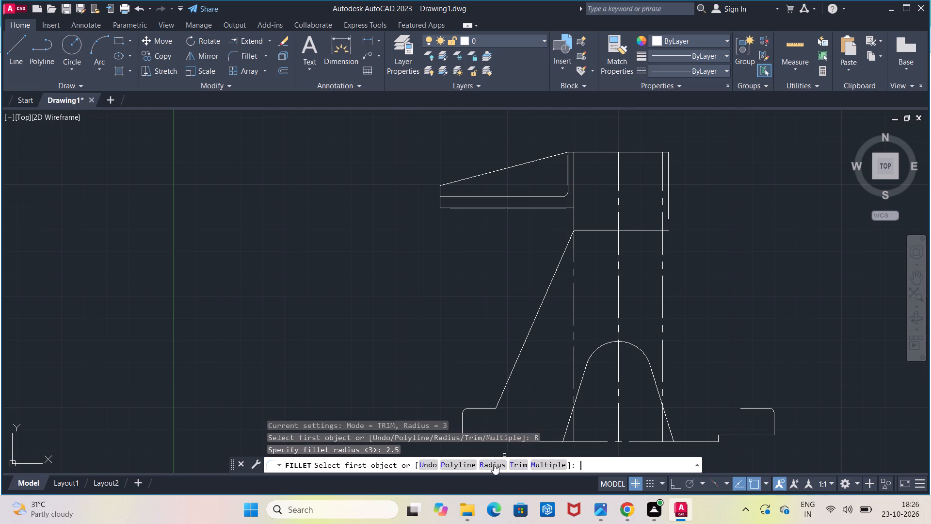
click(568, 206)
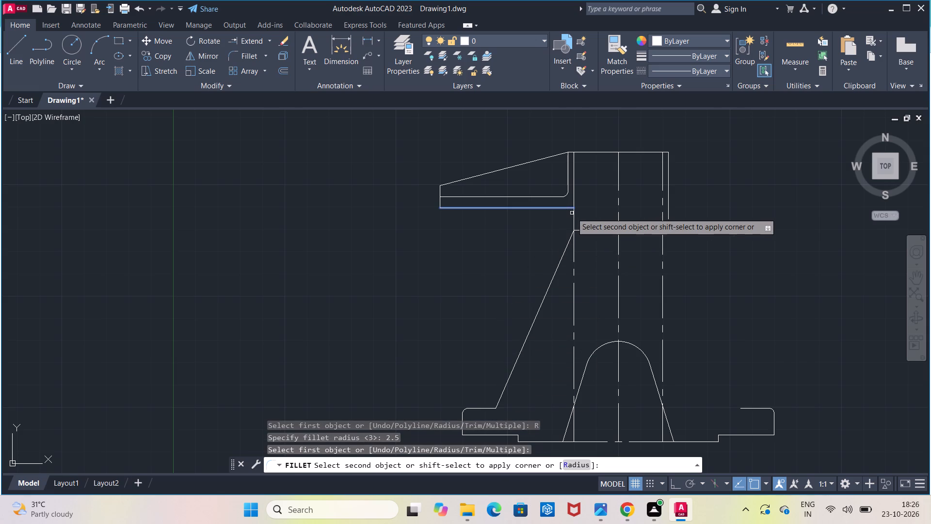
click(573, 215)
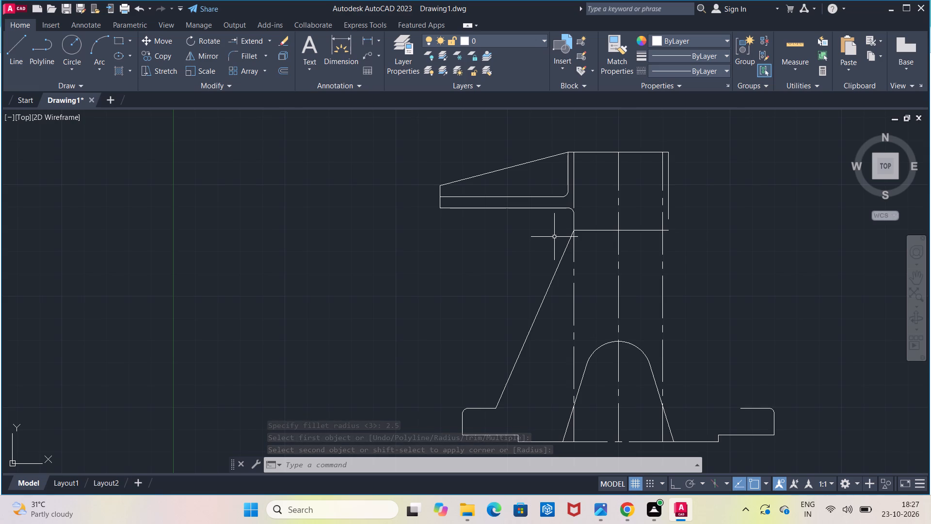
Extend the upper segment of the left offset centreline down past the arm's bottom edge to meet the fillet.
key(Escape)
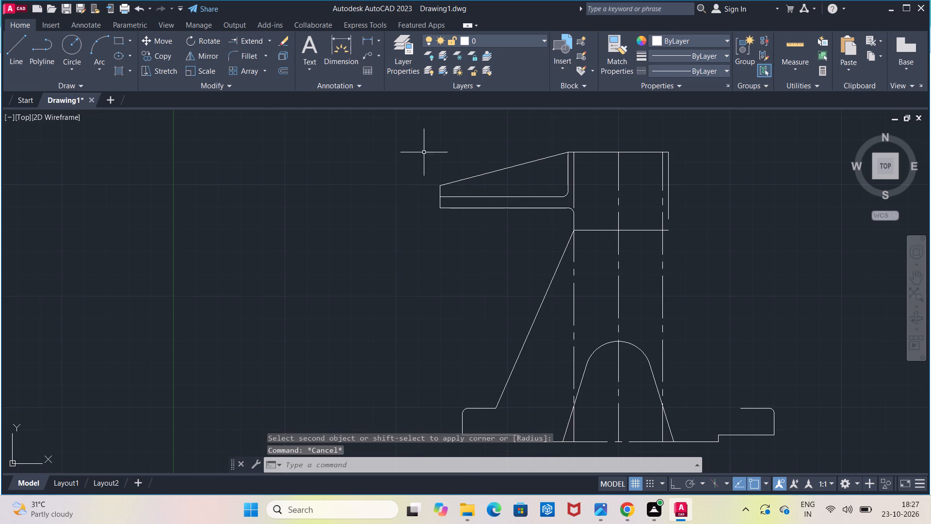
click(247, 41)
click(574, 197)
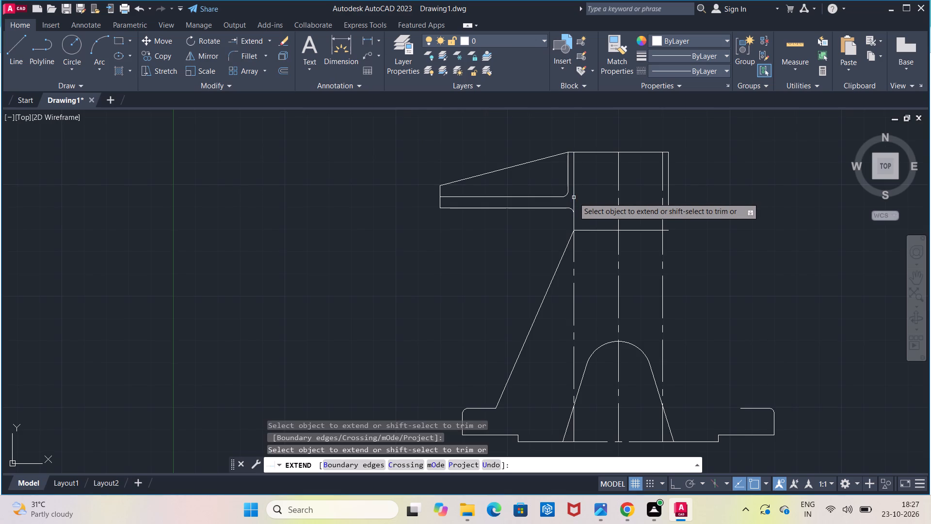
key(Escape)
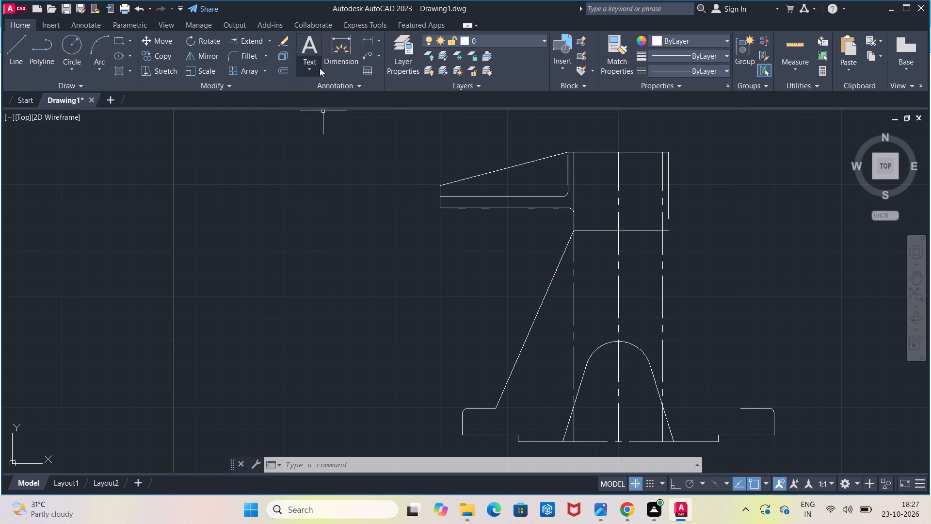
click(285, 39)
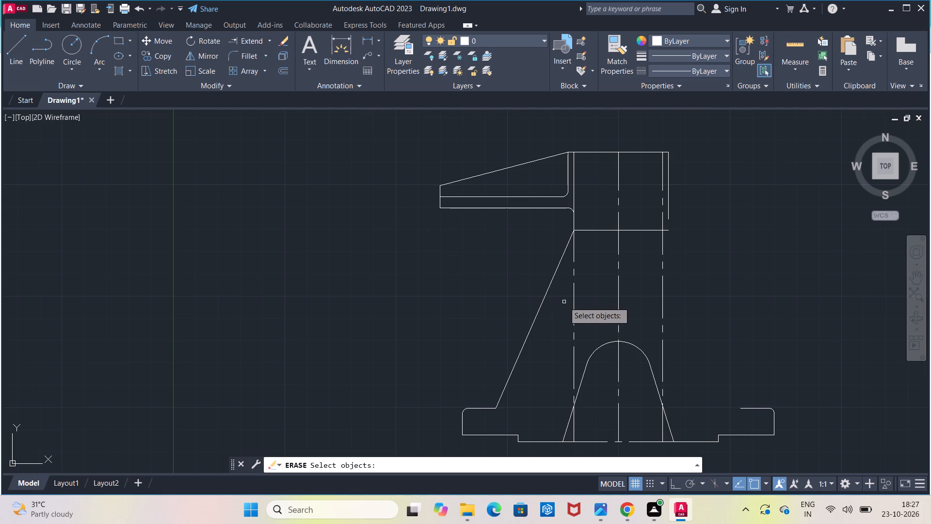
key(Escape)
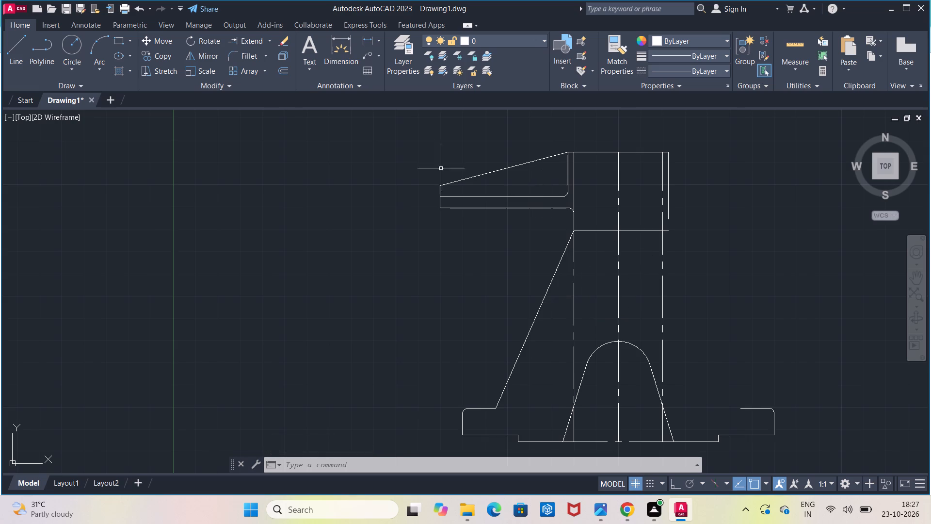
Measure the vertical length of the upper body's short outer edge, opposite the arm, from its top corner to its lower end.
click(365, 35)
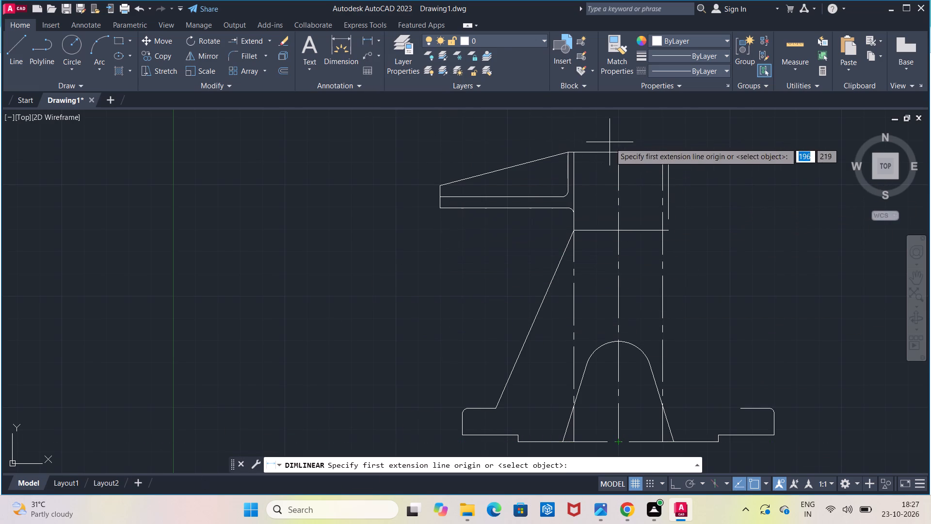
click(671, 152)
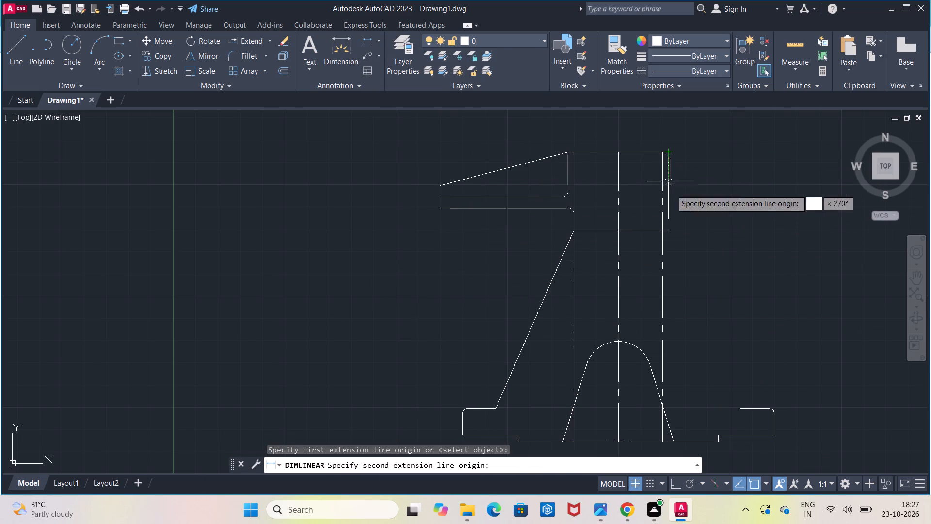
click(666, 221)
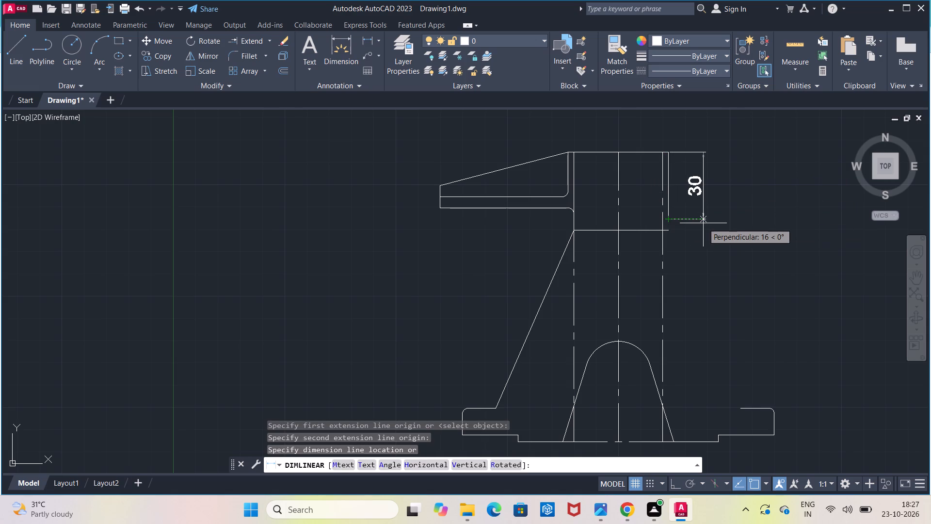
key(Escape)
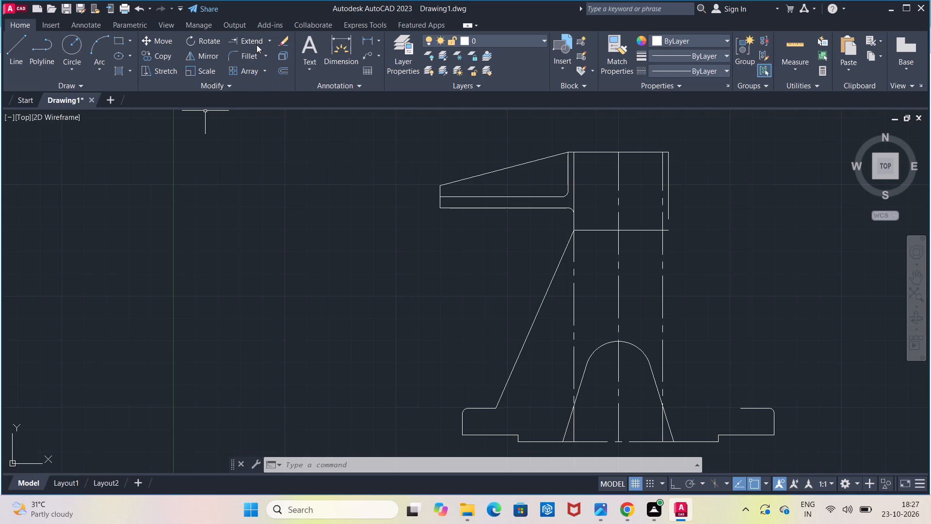
Trim the horizontal line's stub that projects past the right offset centreline.
click(273, 43)
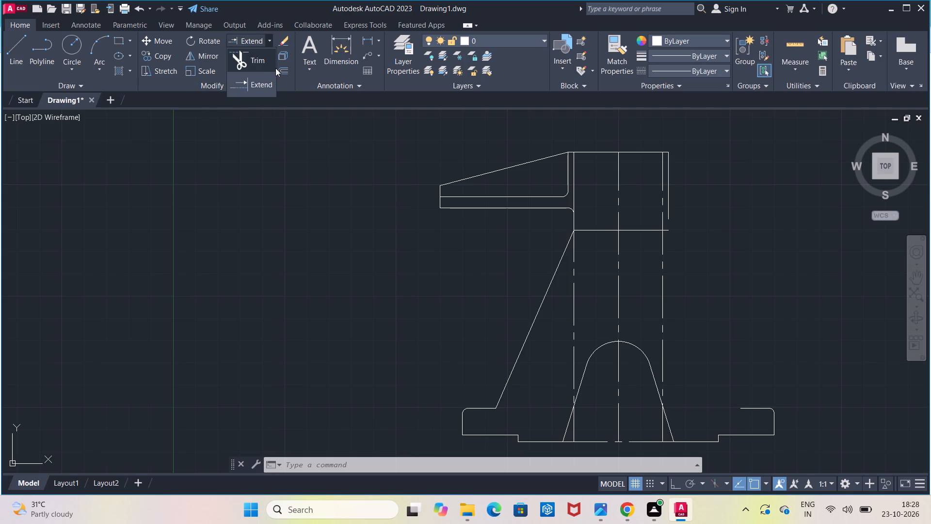
click(272, 66)
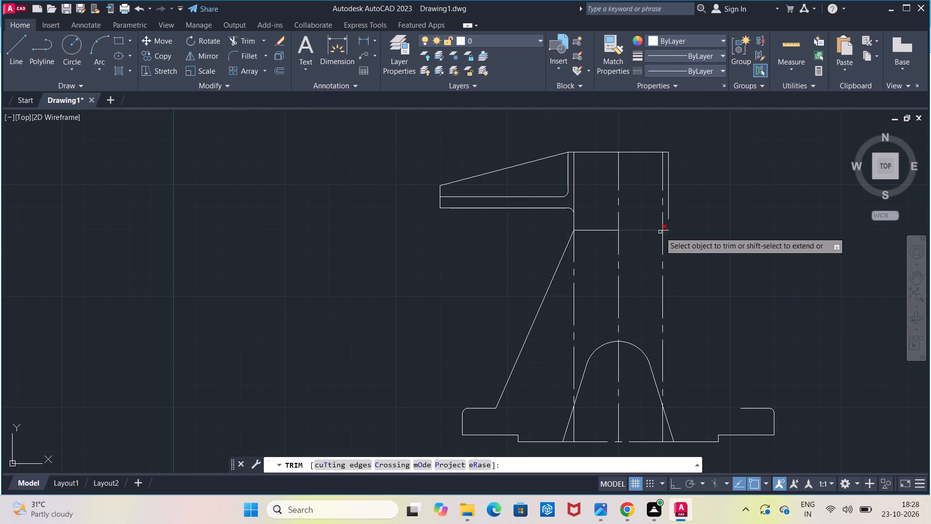
click(669, 231)
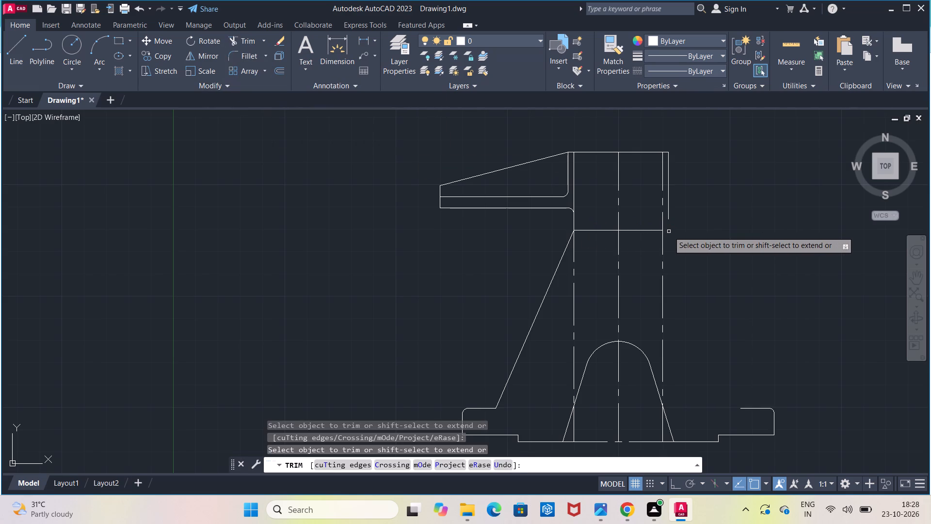
key(Escape)
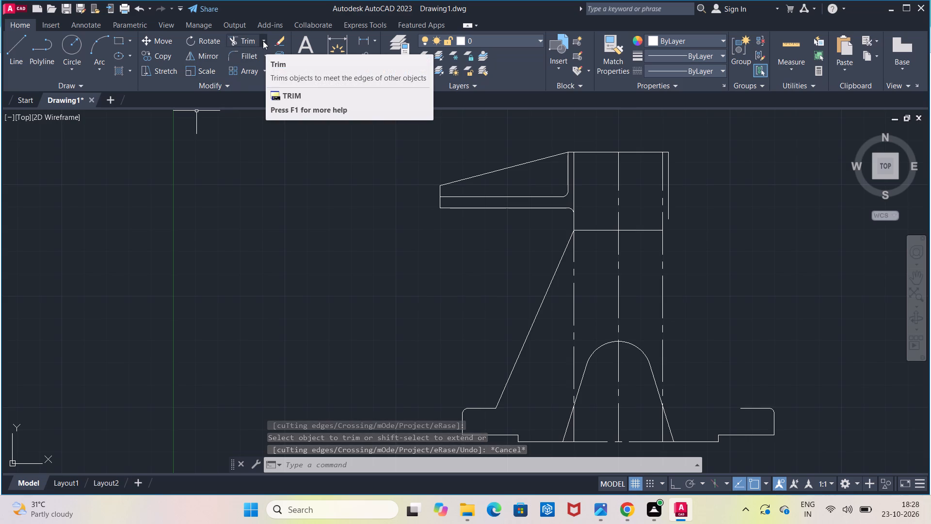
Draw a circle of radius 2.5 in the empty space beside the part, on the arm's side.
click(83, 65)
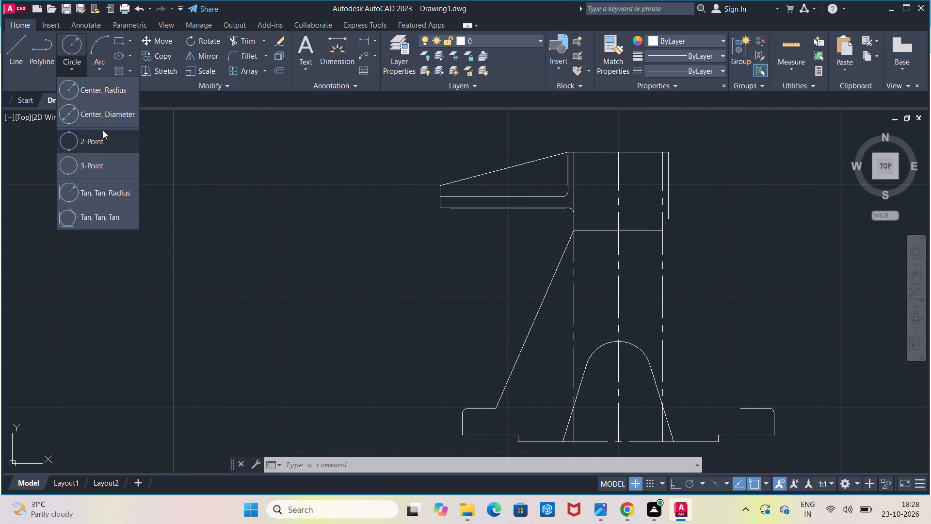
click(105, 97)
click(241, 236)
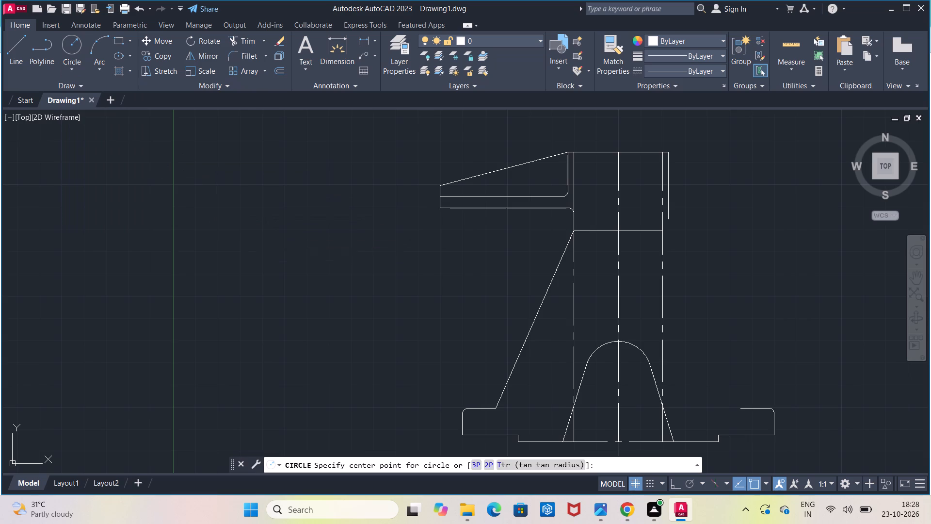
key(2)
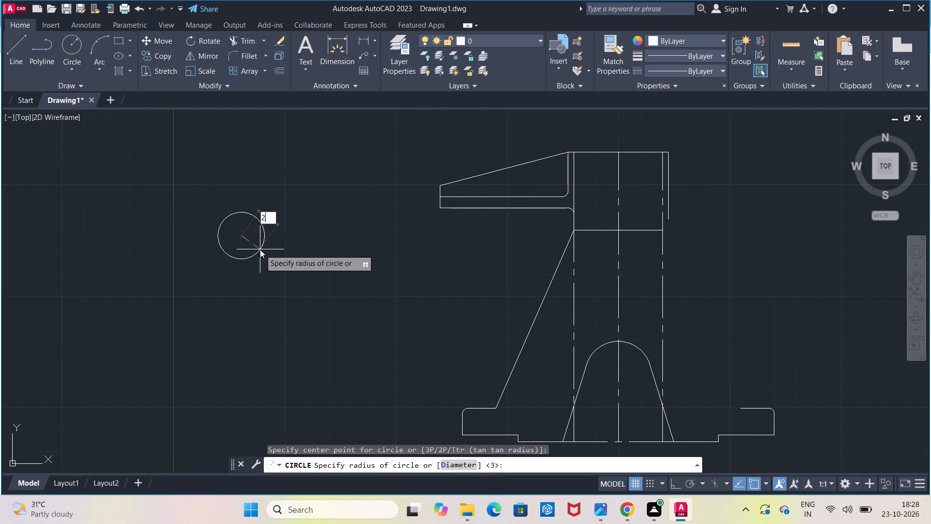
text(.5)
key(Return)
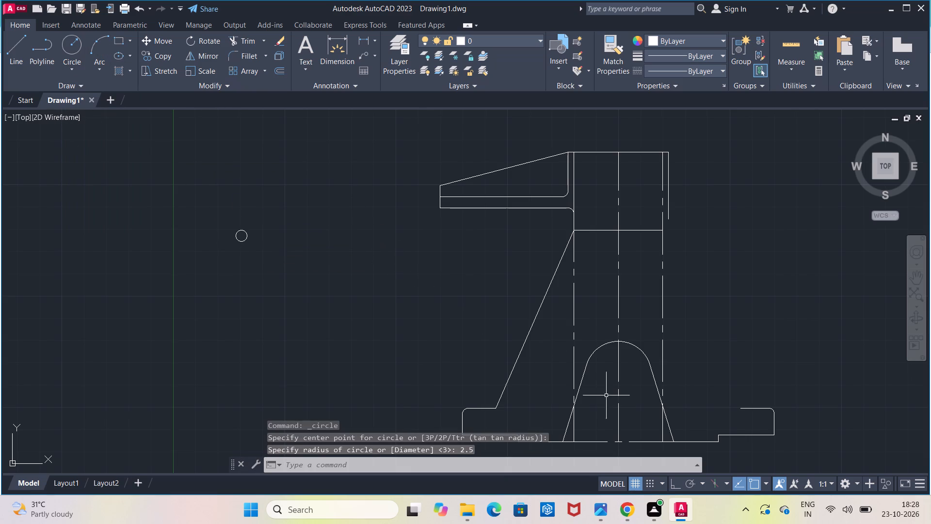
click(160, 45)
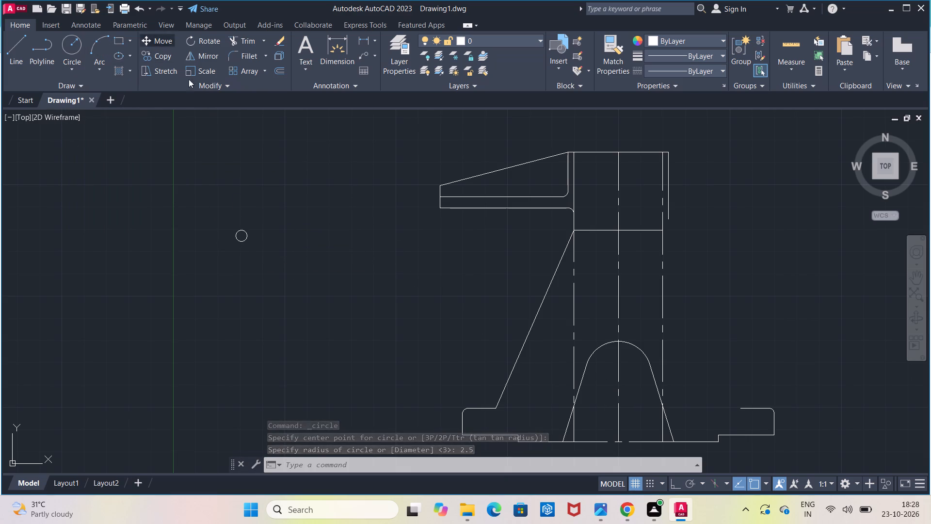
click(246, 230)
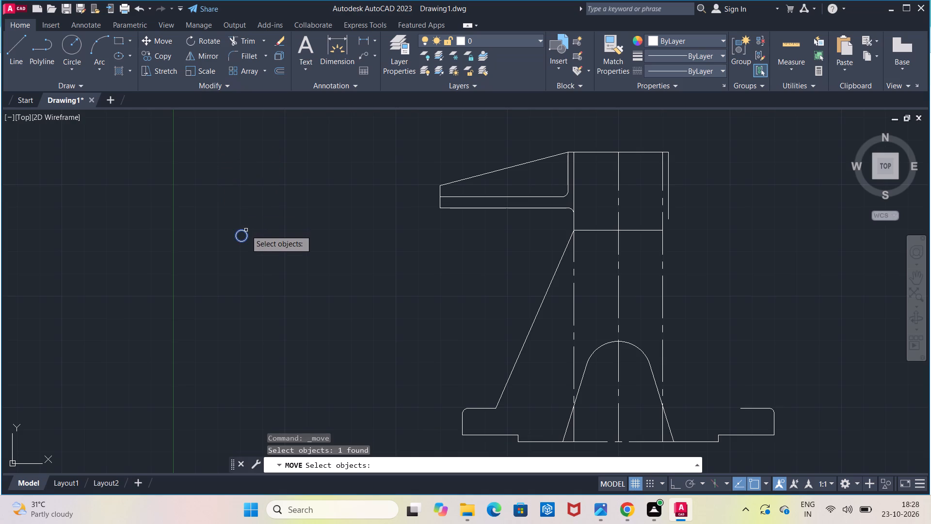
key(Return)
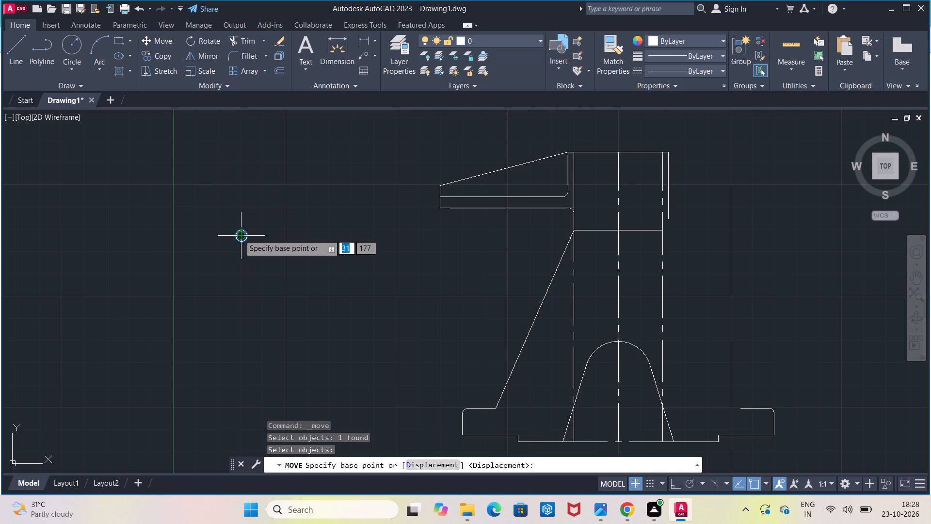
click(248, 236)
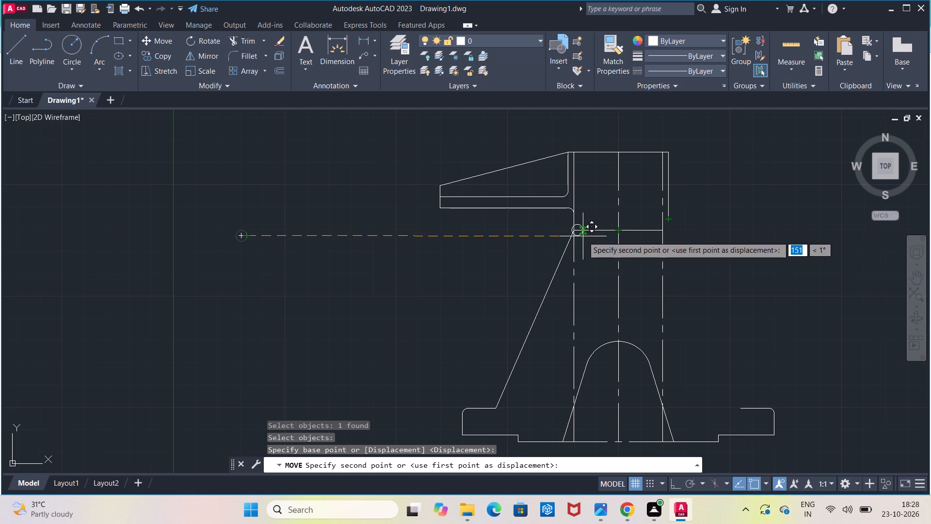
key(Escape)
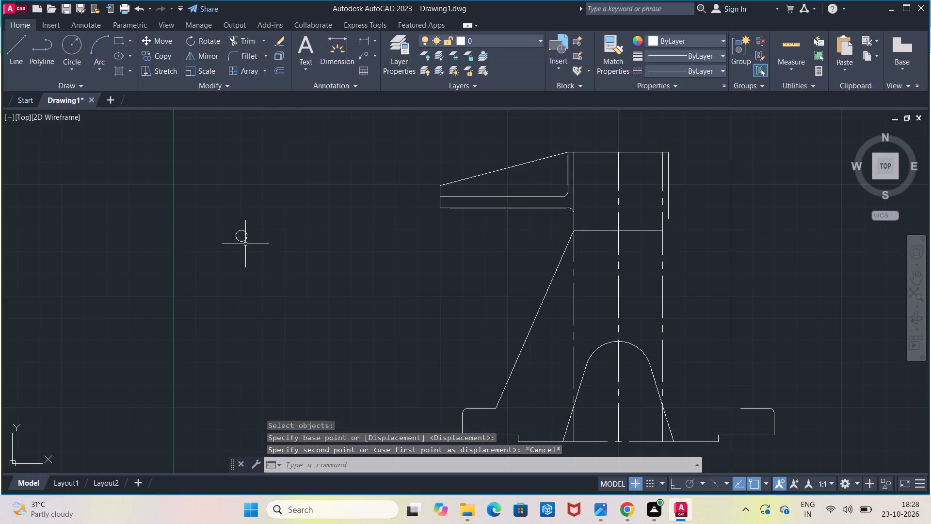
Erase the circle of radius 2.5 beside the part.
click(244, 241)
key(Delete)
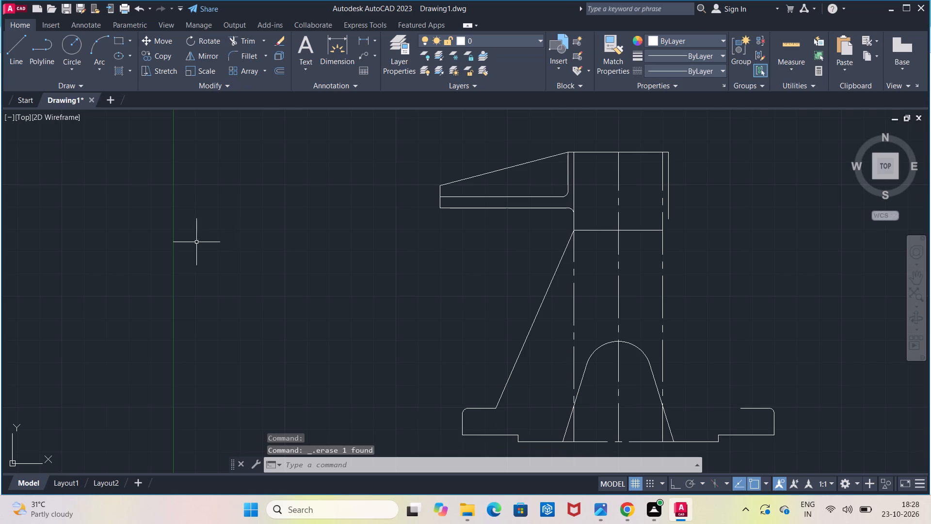
Draw a short horizontal line from the lower end of the upper body's right edge perpendicular to the right offset centreline.
click(10, 55)
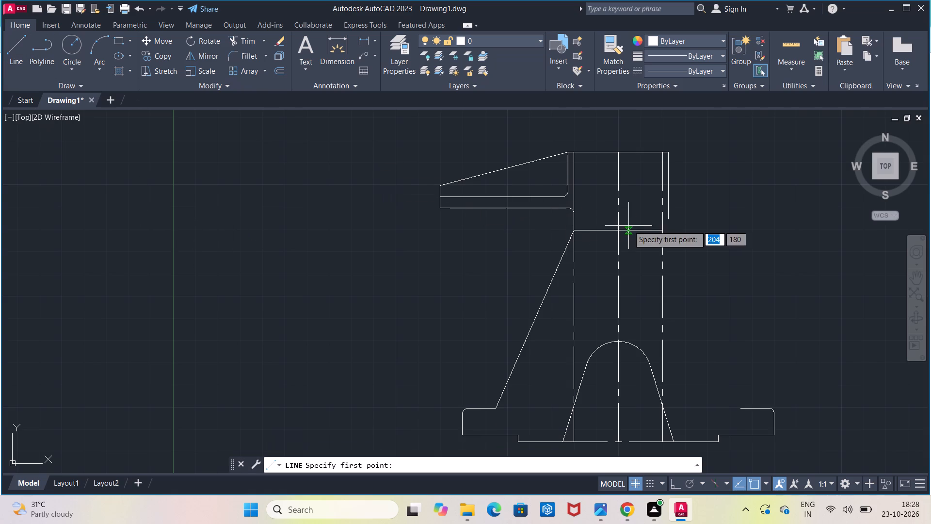
click(665, 219)
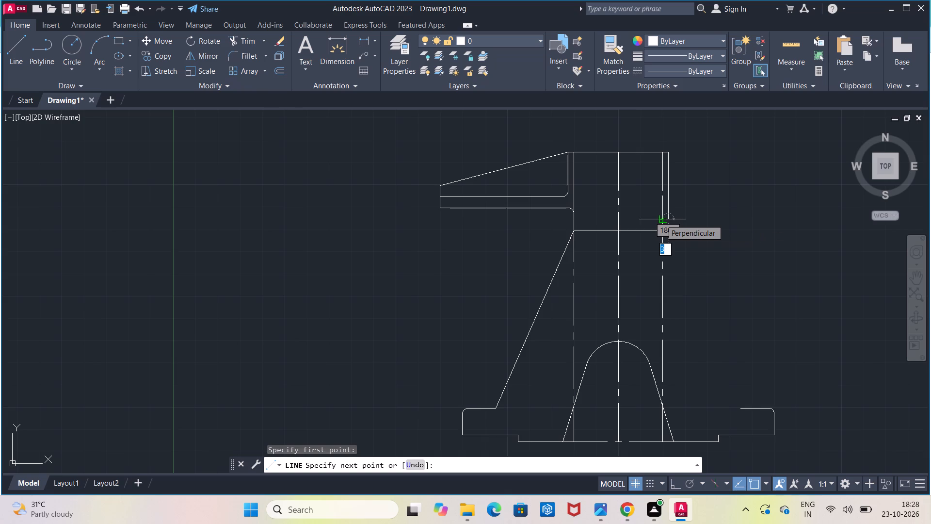
click(661, 219)
key(Escape)
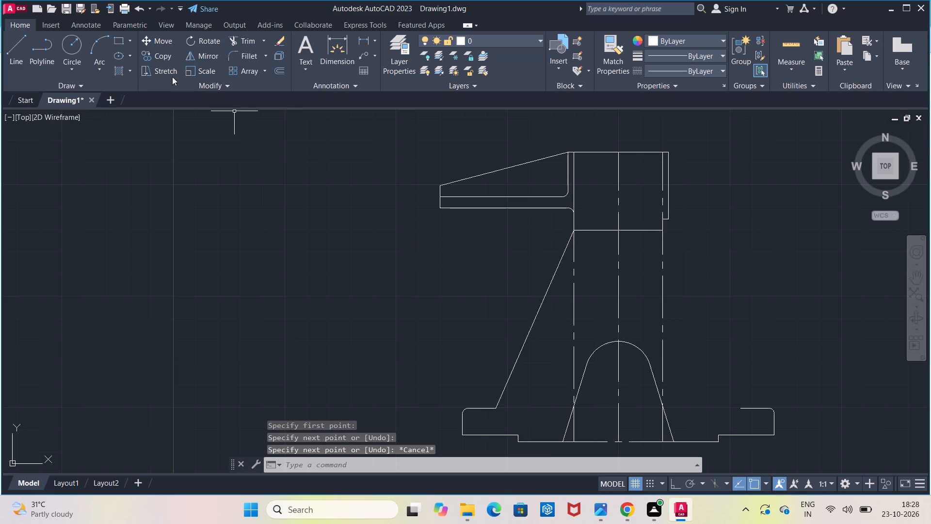
Fillet the corner between the right offset centreline and the short horizontal step line with a 2.5 radius.
click(238, 50)
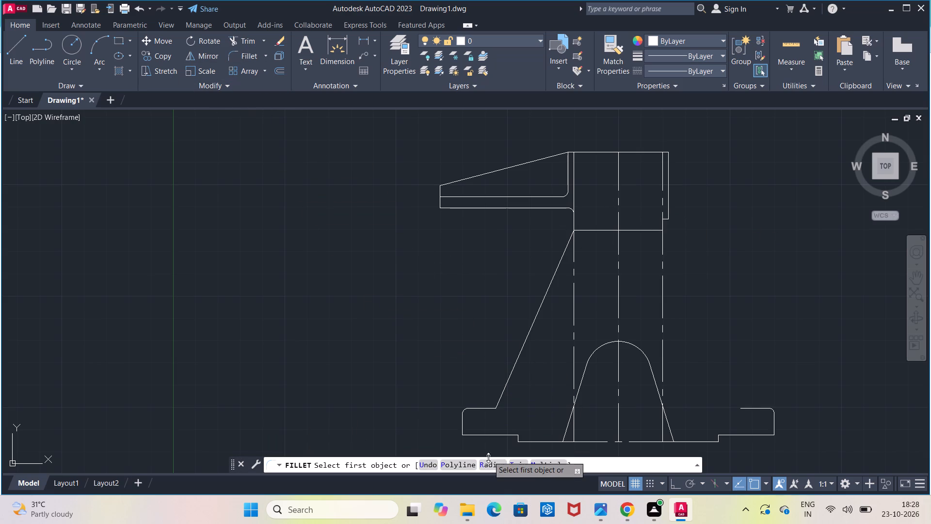
click(499, 465)
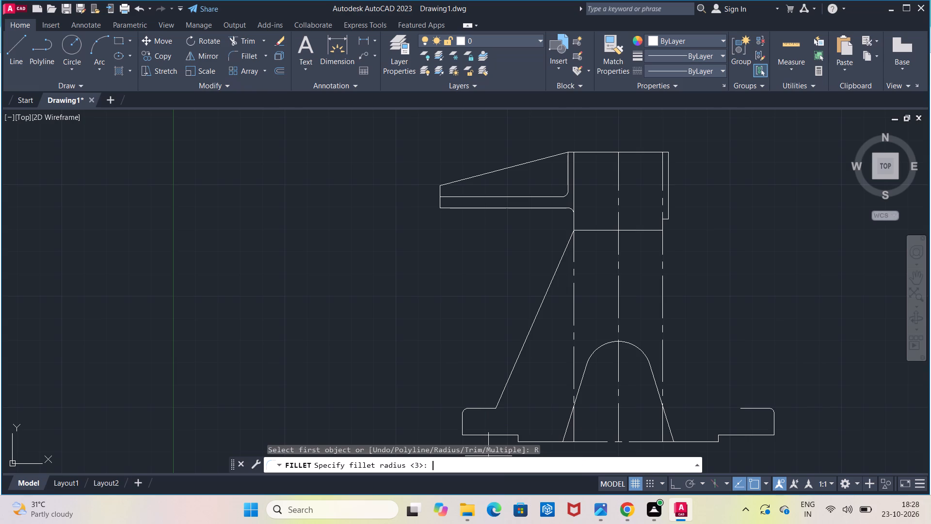
key(2)
key(period)
key(5)
key(Return)
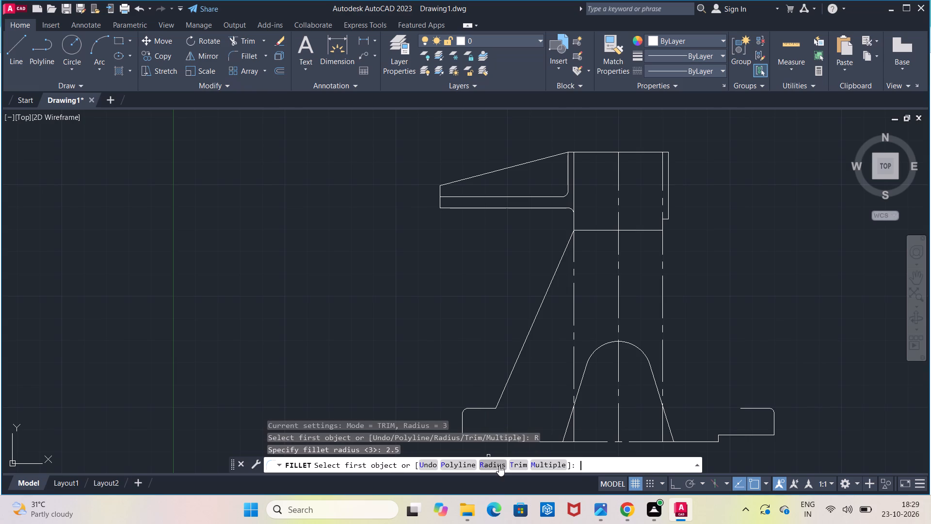
click(662, 227)
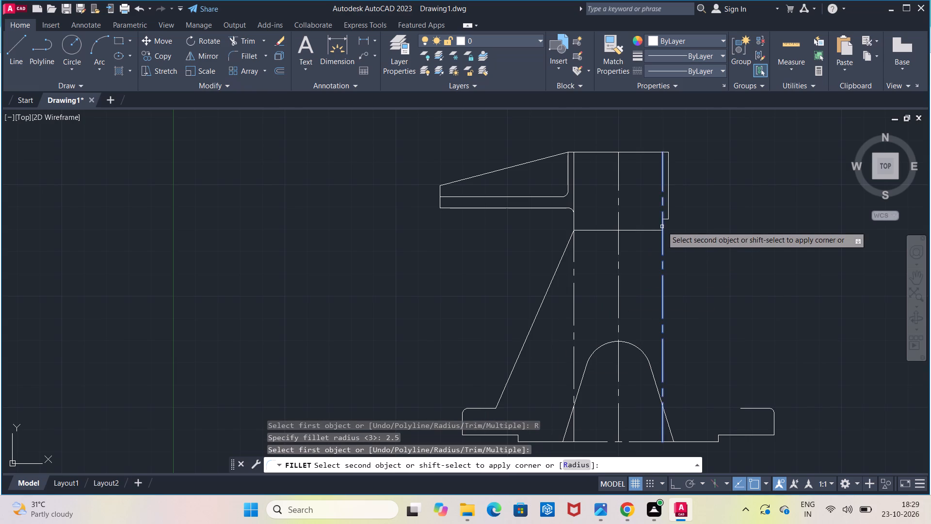
click(664, 221)
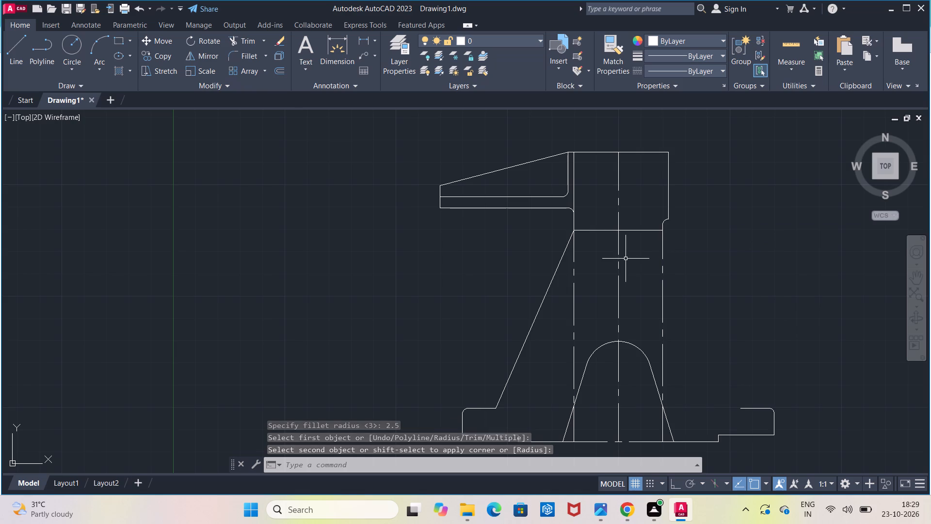
Trim away both halves of the horizontal line crossing the body at the top of the sloped side.
click(242, 39)
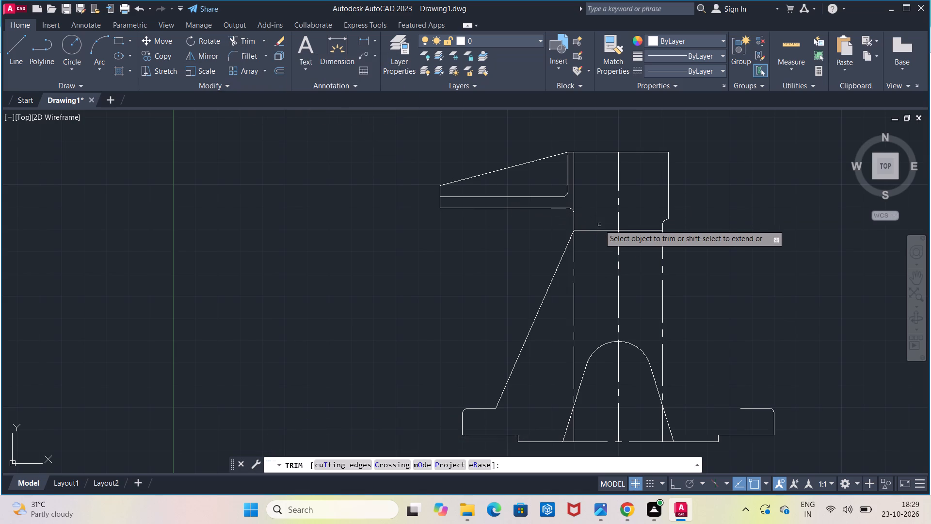
click(601, 229)
click(632, 229)
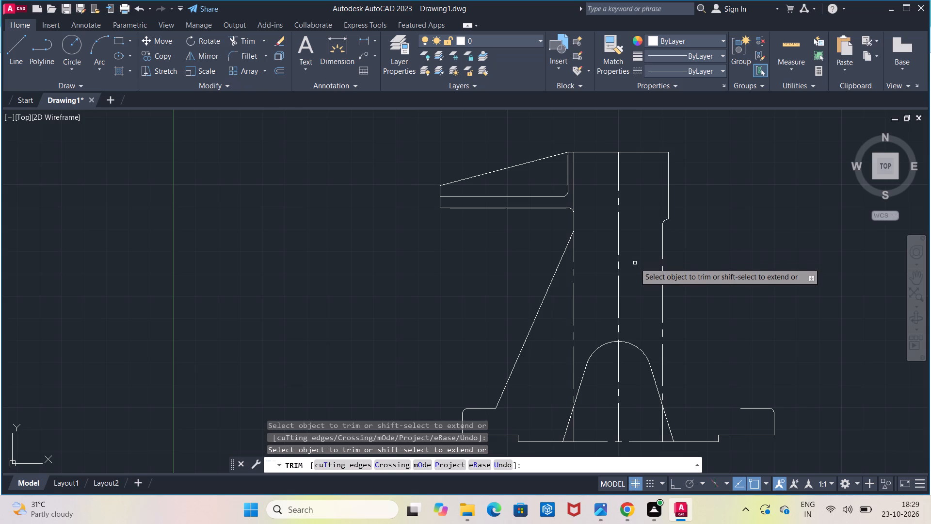
key(Escape)
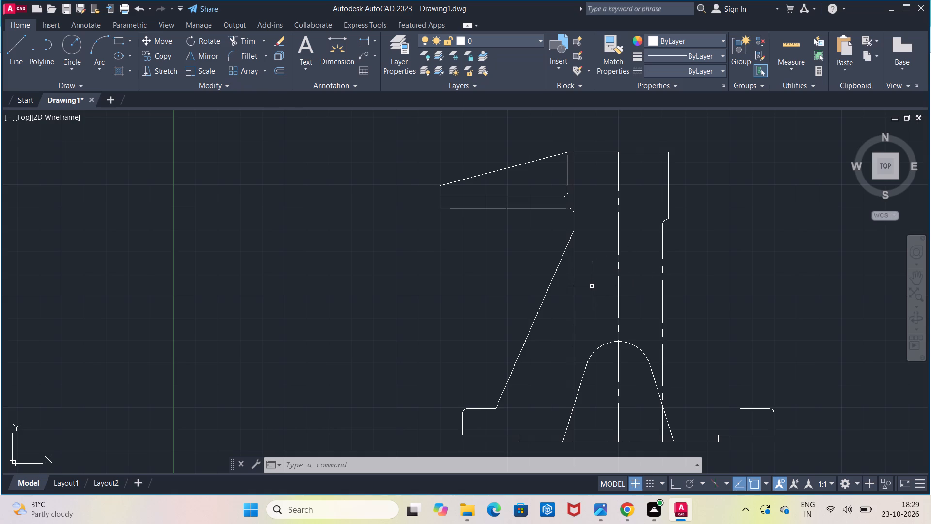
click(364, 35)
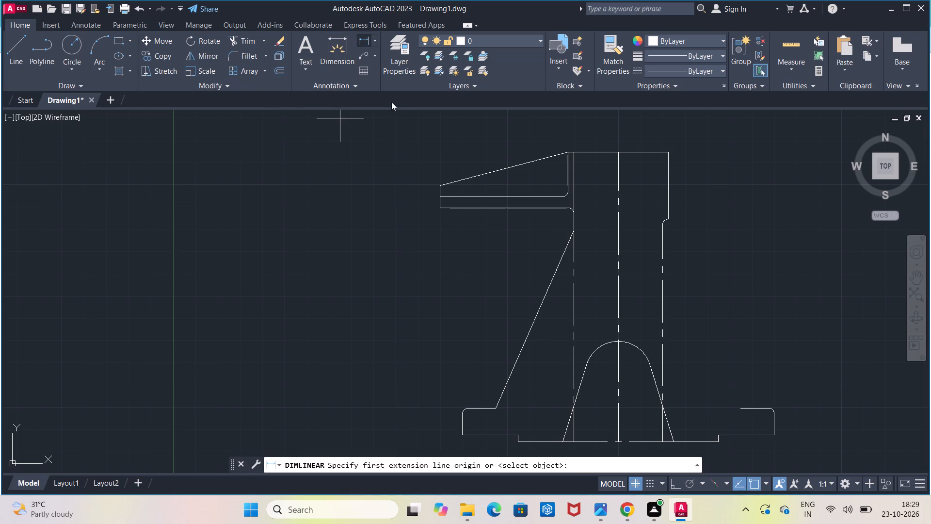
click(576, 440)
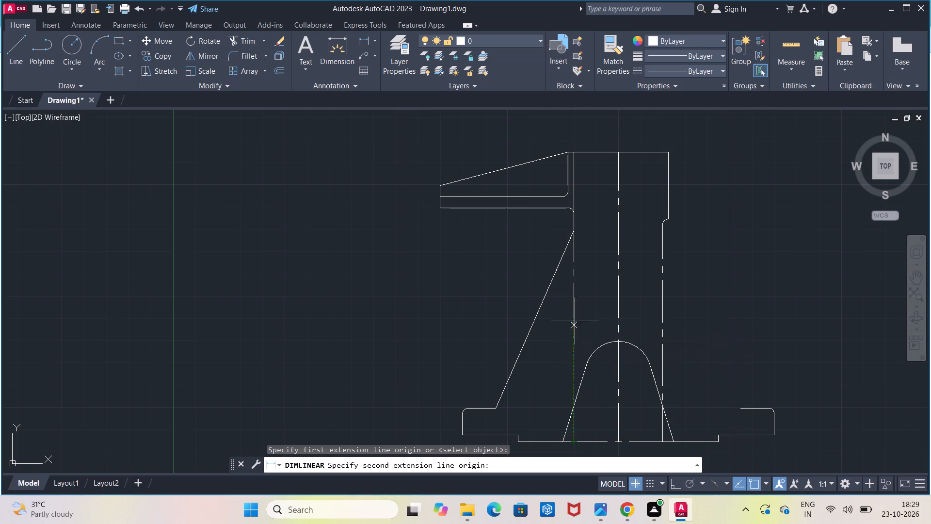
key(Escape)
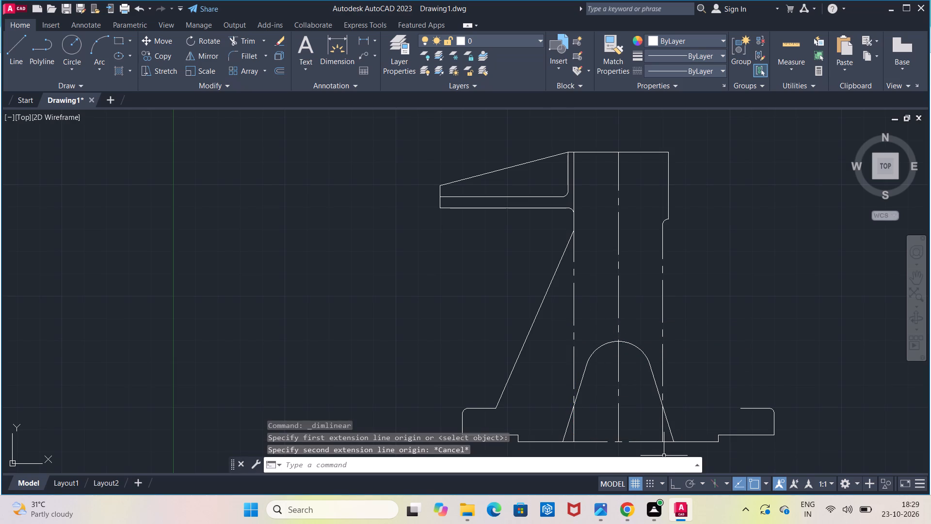
Turn Ortho on and place a 70 vertical linear dimension upward from the base end of the left offset centreline.
click(670, 480)
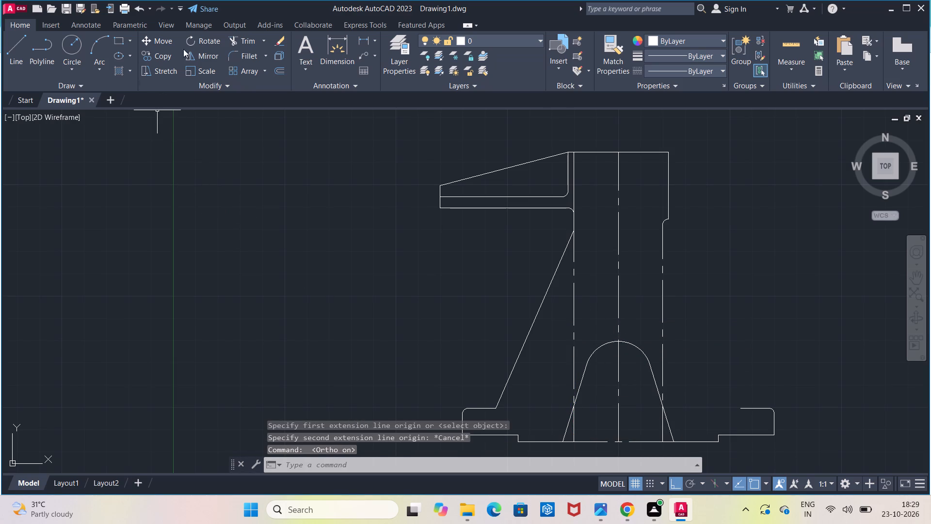
click(367, 42)
click(577, 442)
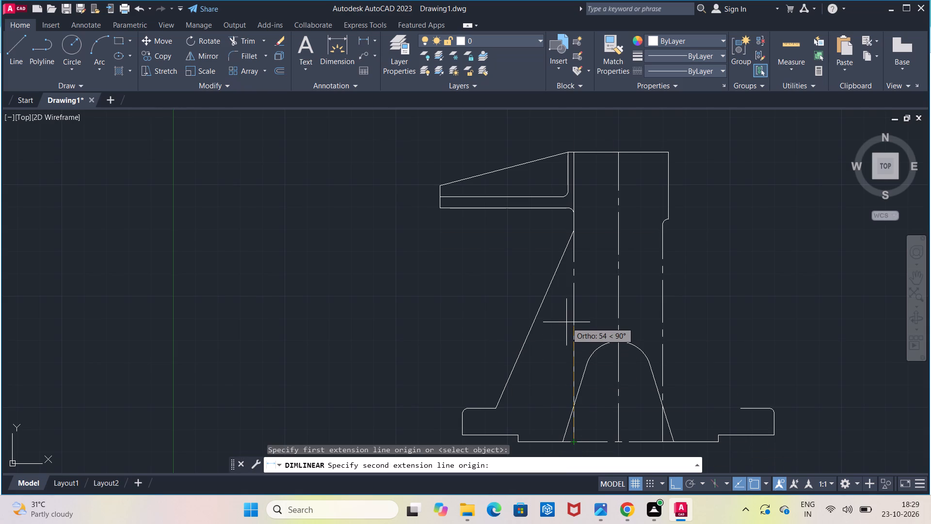
text(70)
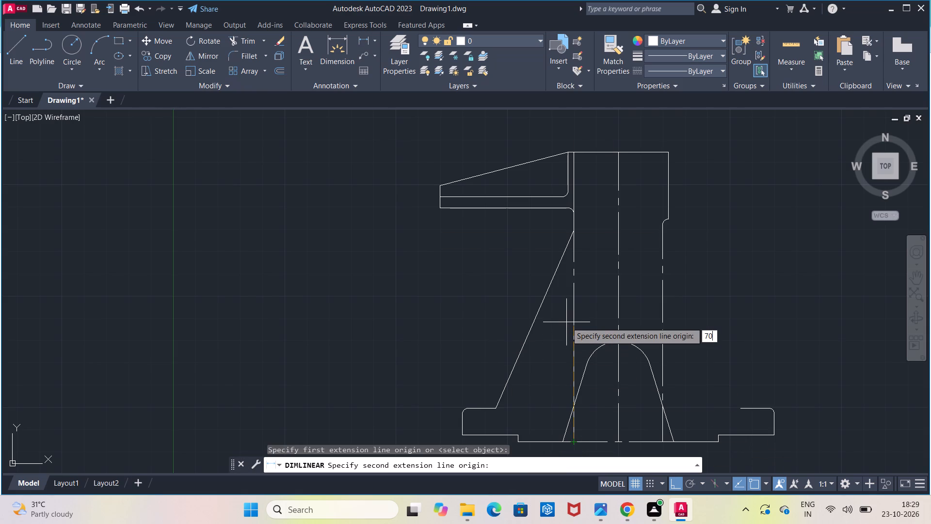
key(Return)
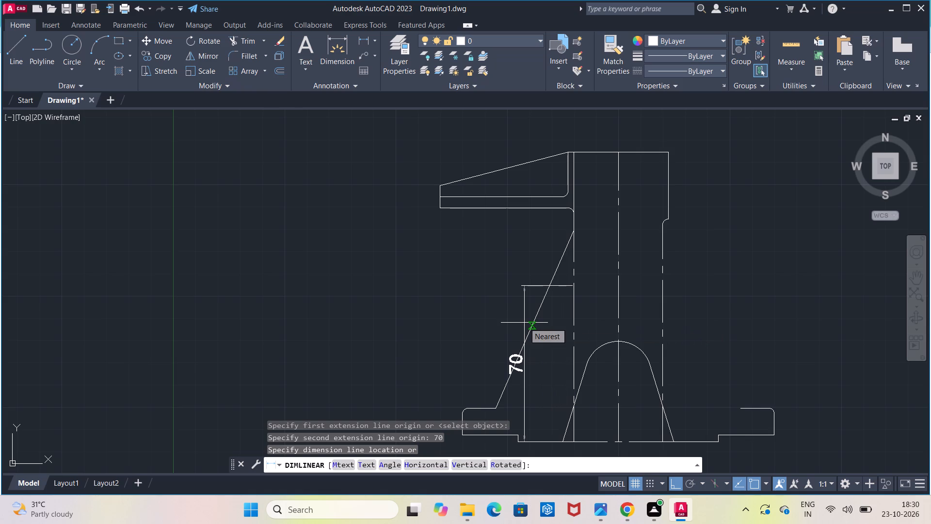
click(486, 320)
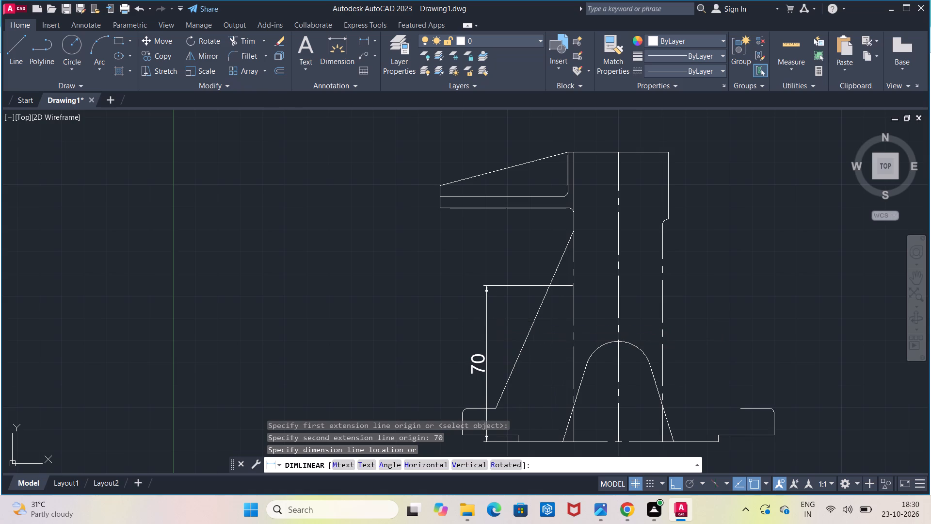
Draw a horizontal line from the upper end of the 70 dimension across to the right offset centreline.
click(7, 45)
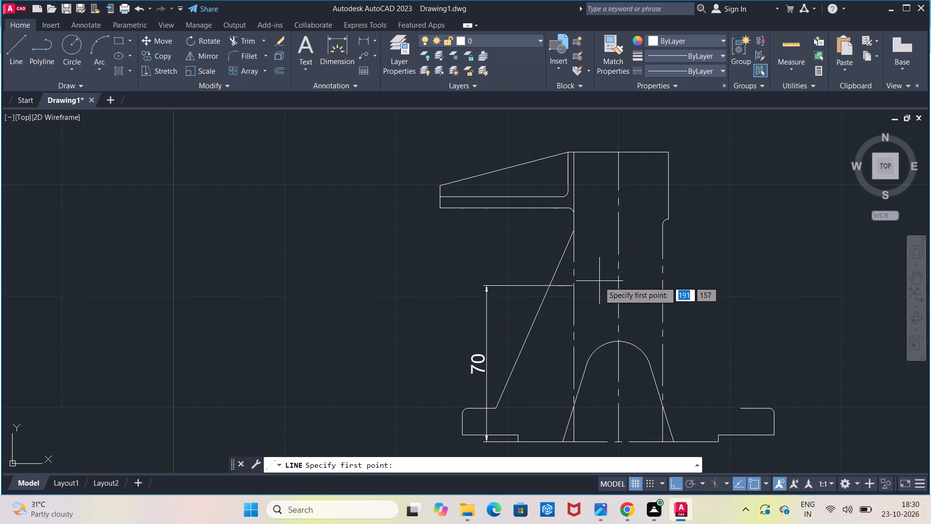
click(571, 285)
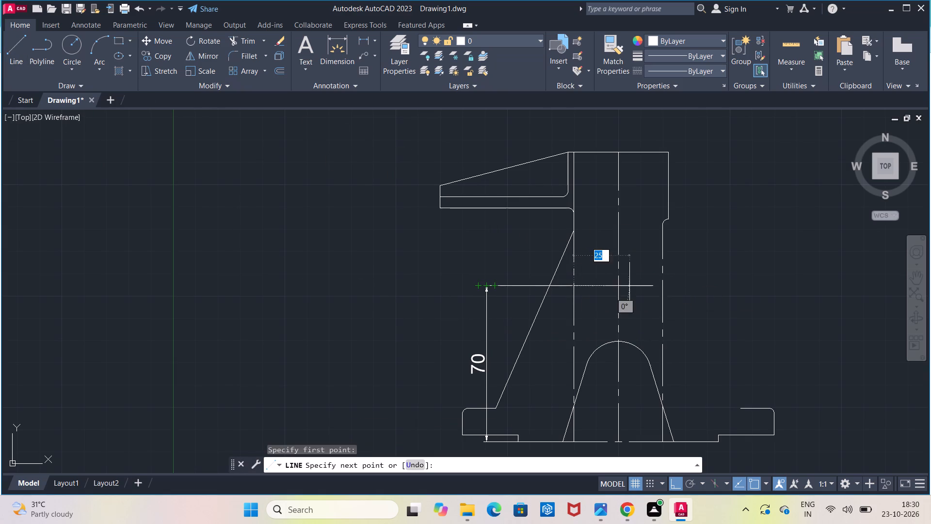
click(659, 283)
key(Escape)
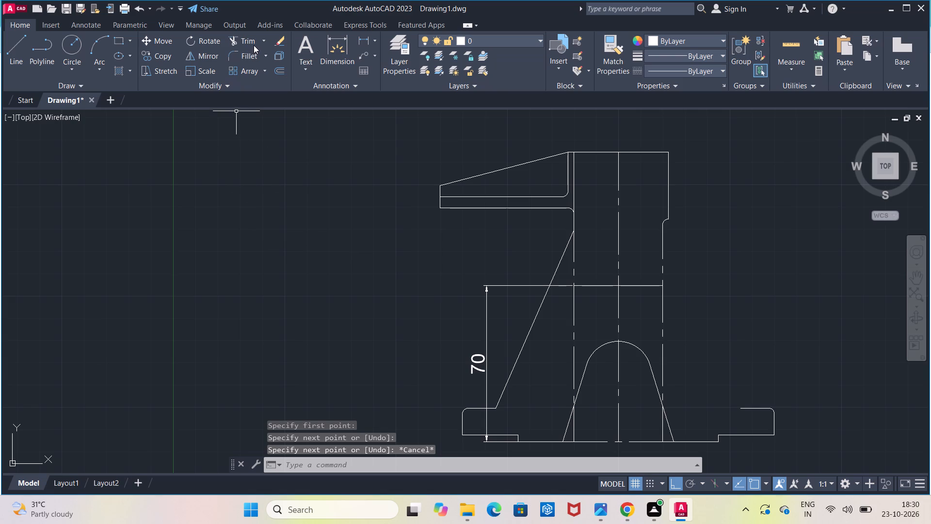
Erase the 70 vertical dimension beside the sloped side.
click(274, 41)
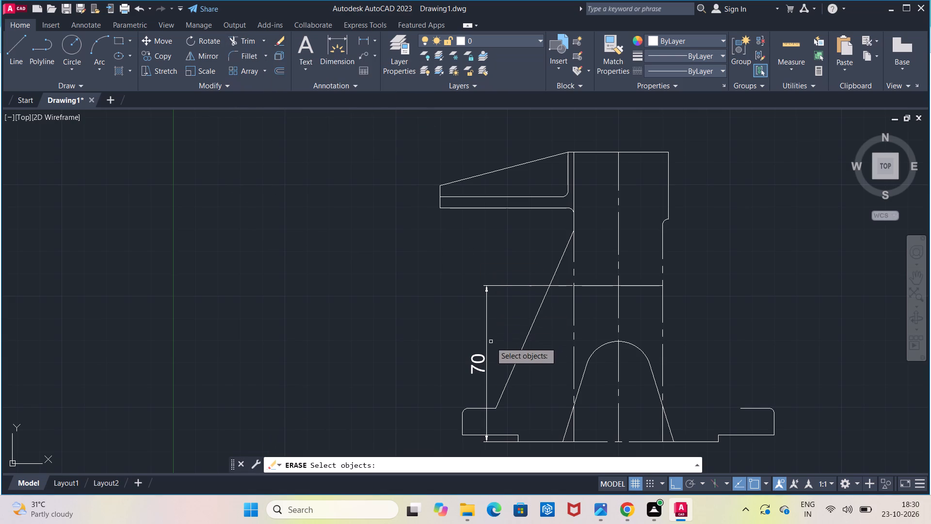
click(485, 347)
key(Return)
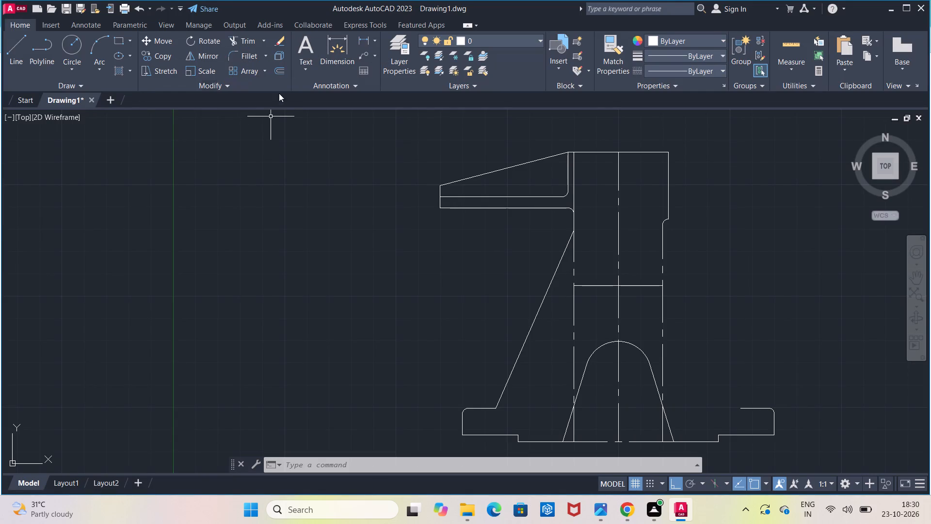
Trim the lower ends of both offset centrelines where they run inside the arch's sloped legs to the base.
click(253, 44)
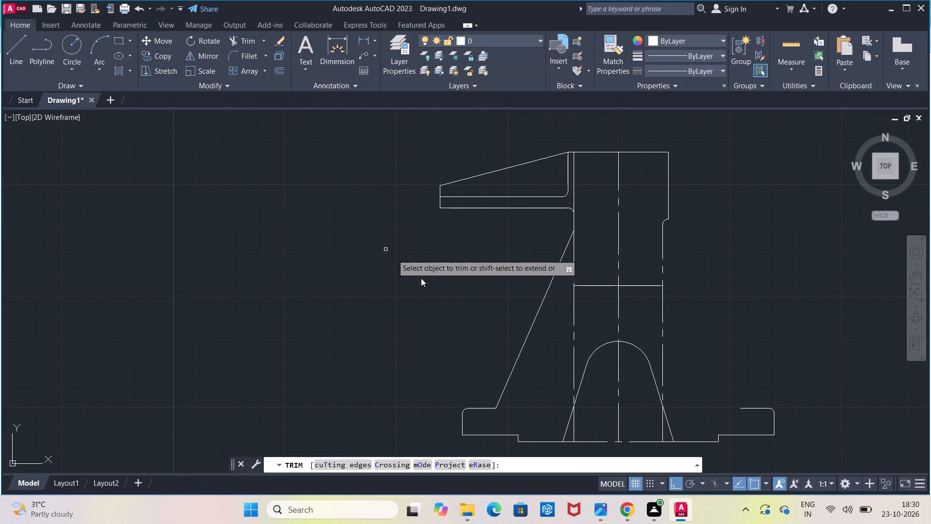
click(574, 427)
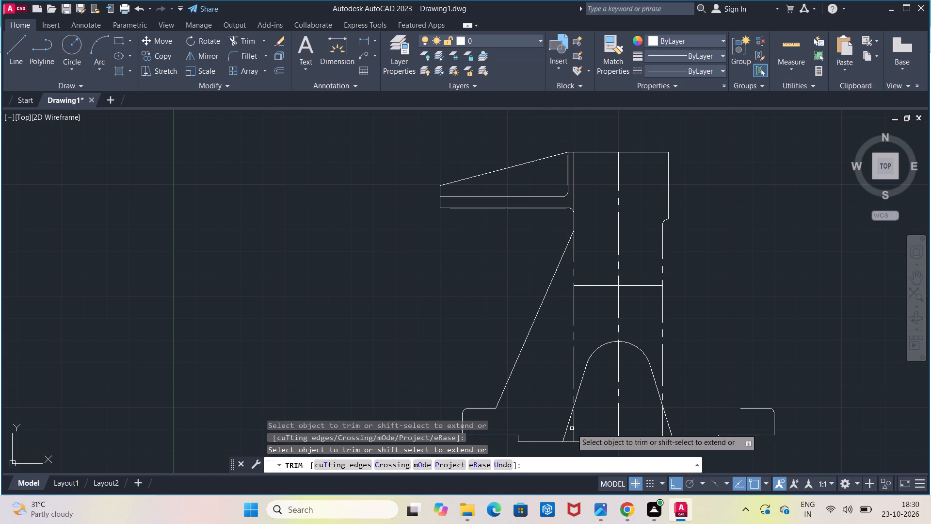
click(575, 427)
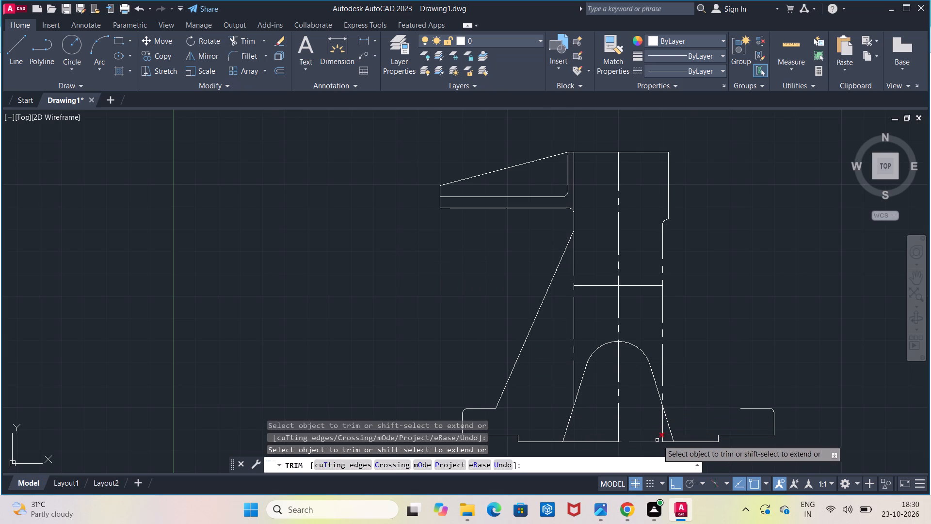
click(661, 433)
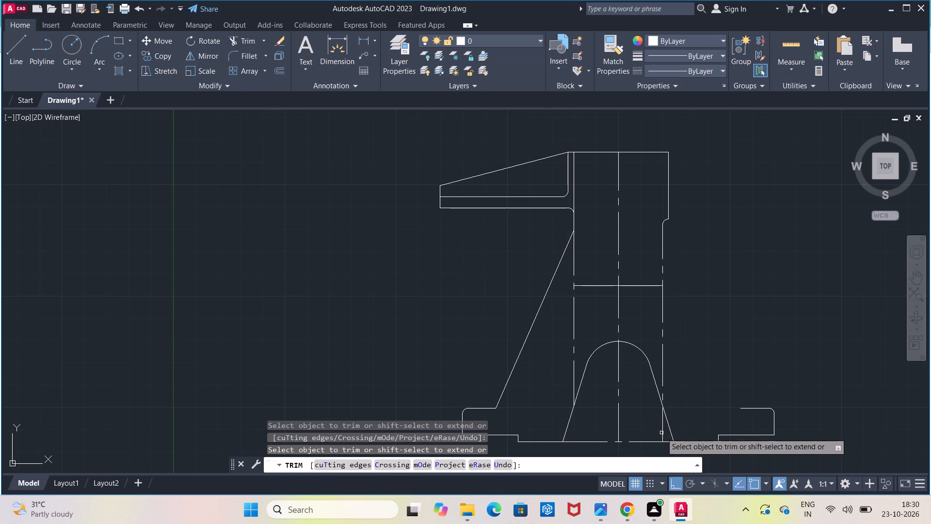
click(663, 432)
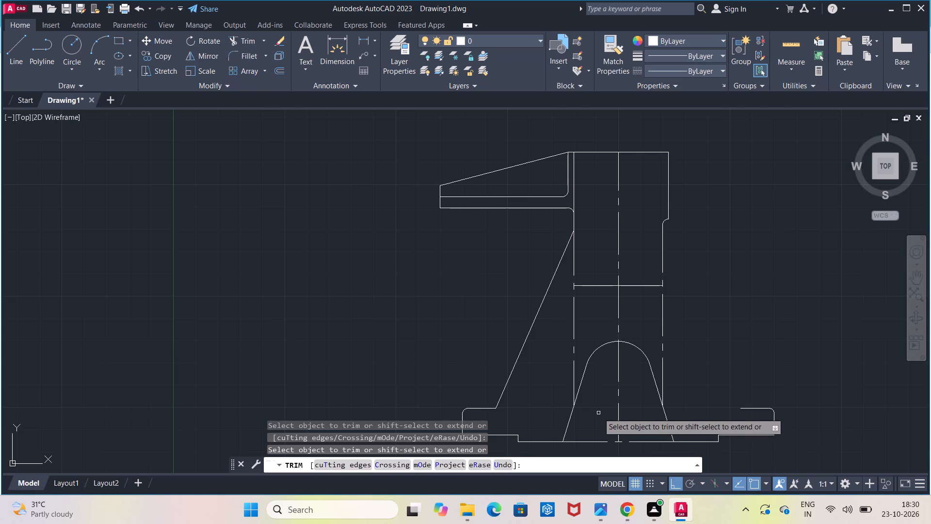
key(Escape)
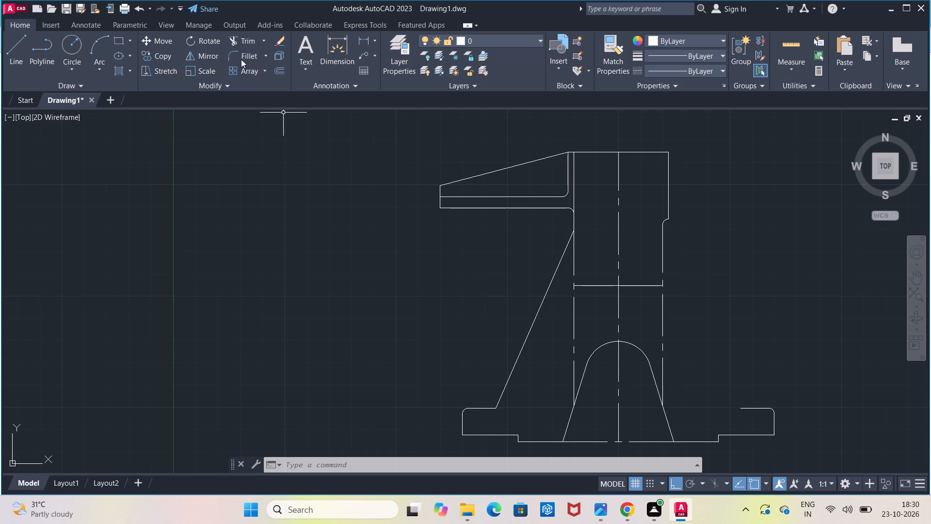
Trim the left offset centreline above the arm's lower fillet and between the sloped side's top and the new horizontal line.
click(236, 45)
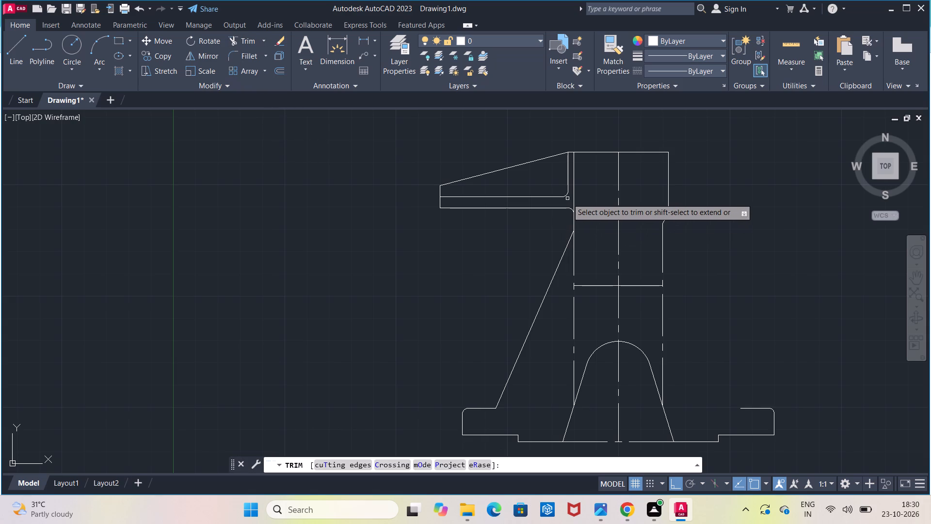
click(575, 198)
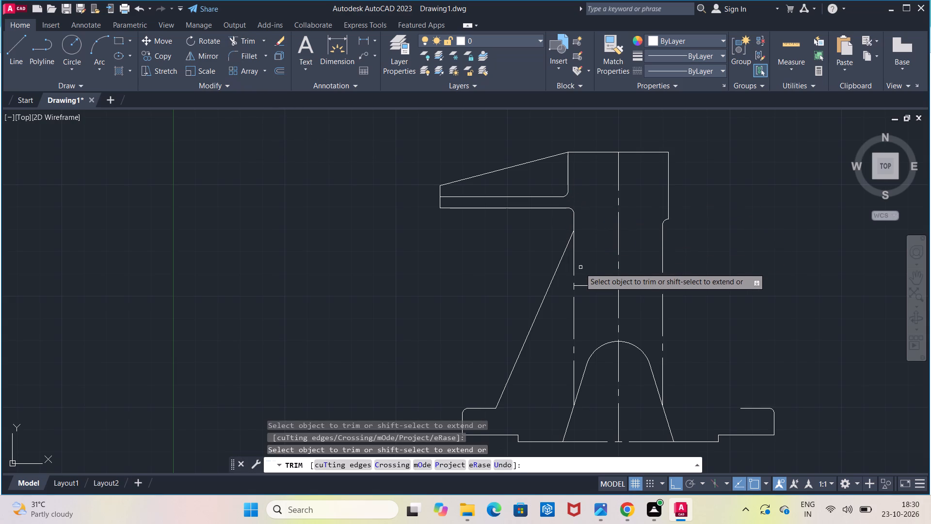
click(574, 271)
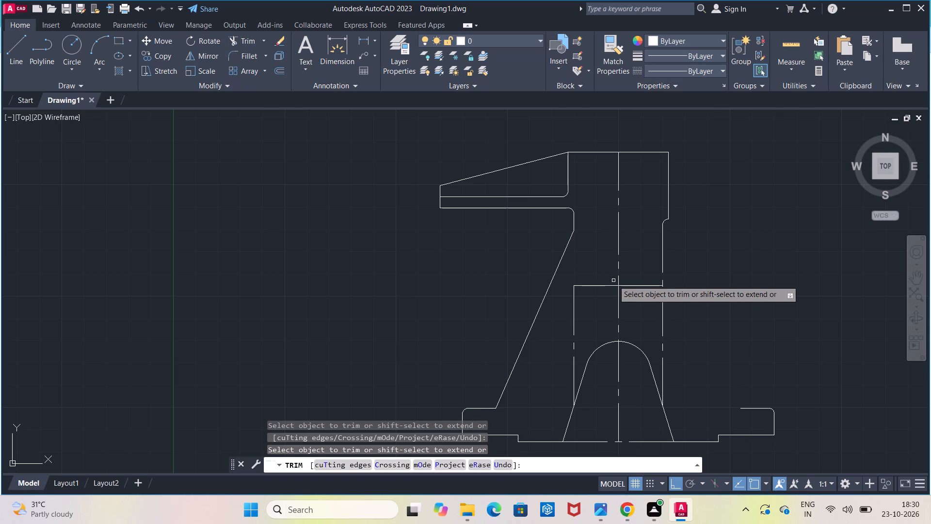
key(Escape)
Change the linetype of the remaining left vertical below the horizontal line to ByLayer.
click(573, 342)
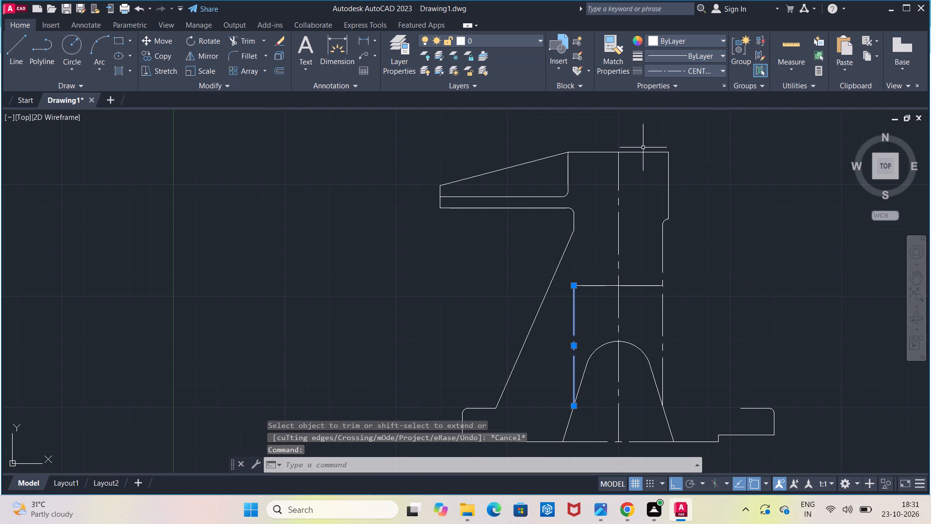
click(655, 73)
click(660, 85)
click(663, 335)
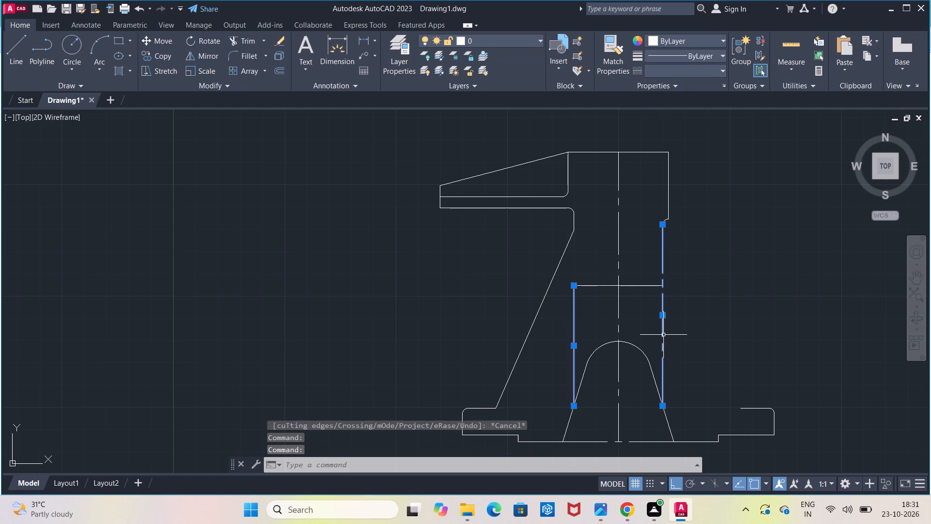
key(Escape)
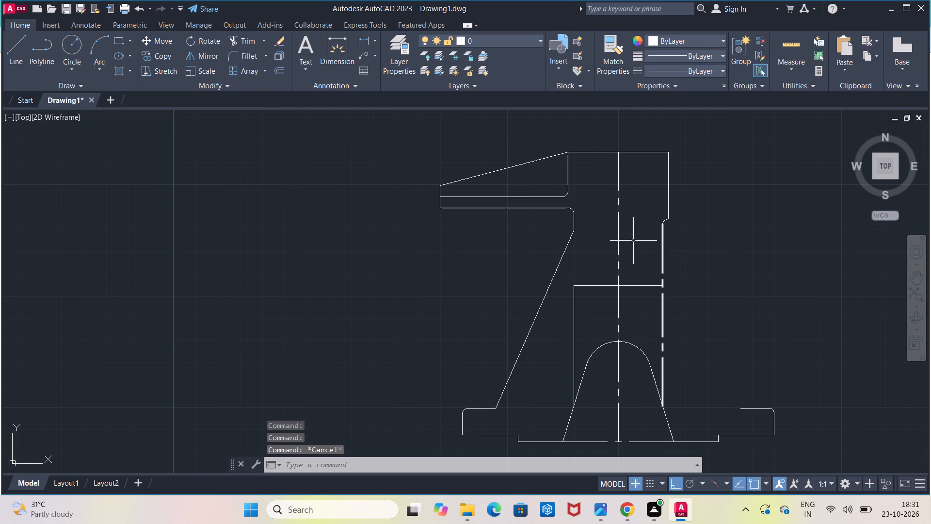
Trim the right offset centreline between the upper body's fillet and the horizontal line.
click(243, 41)
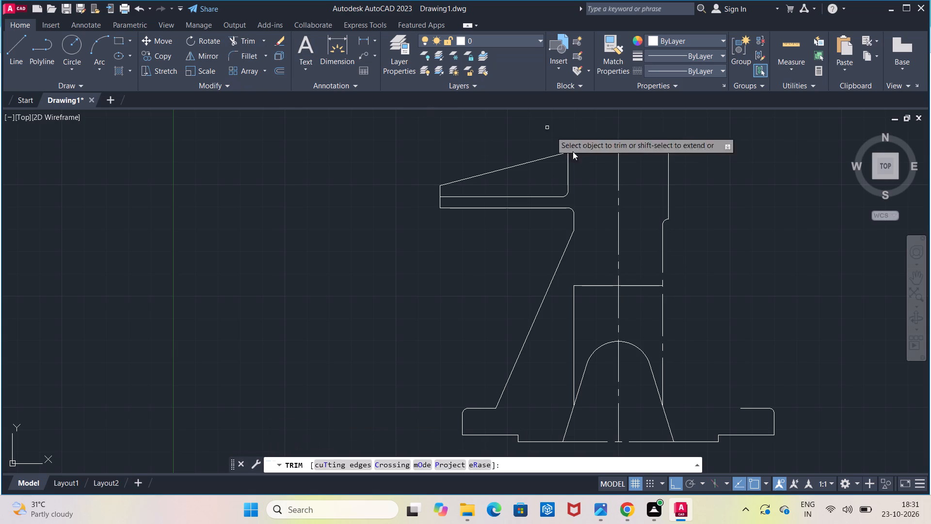
click(661, 249)
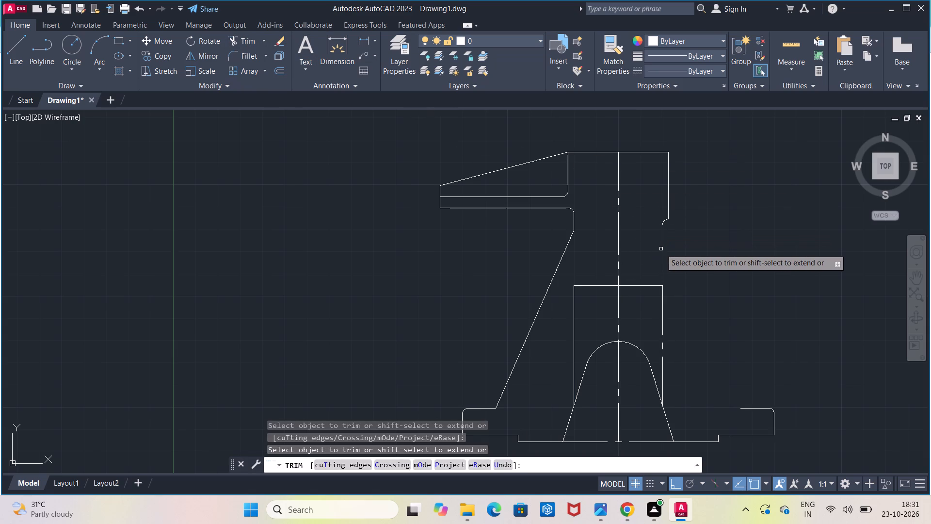
key(Escape)
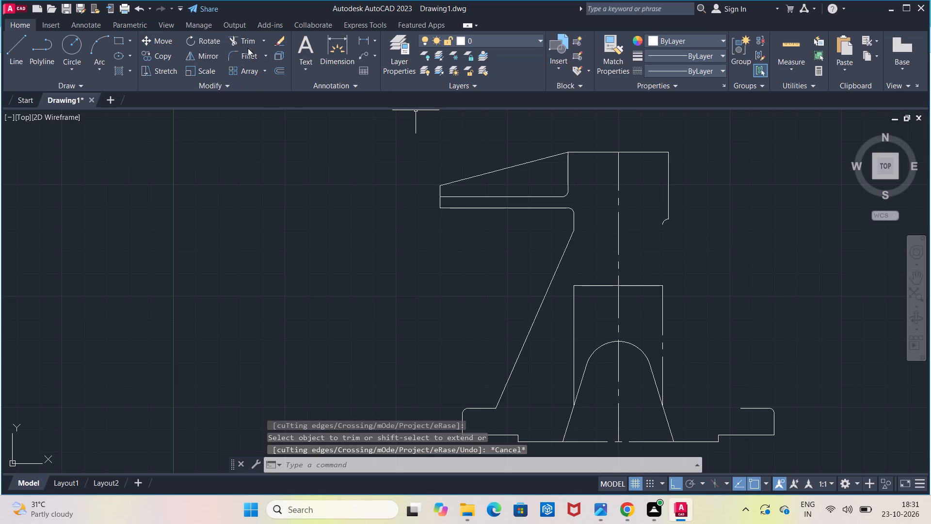
Change the linetype of the remaining right vertical below the horizontal line to ByLayer.
click(664, 321)
click(680, 75)
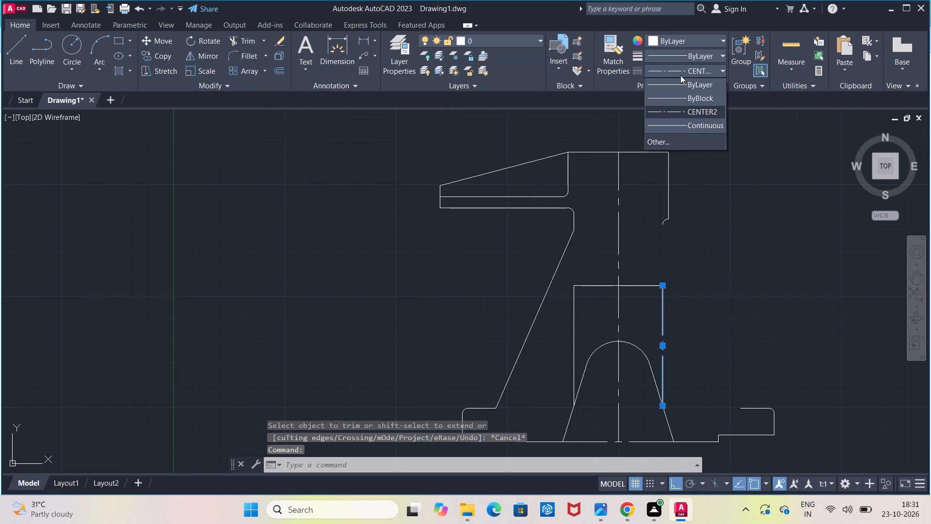
click(684, 83)
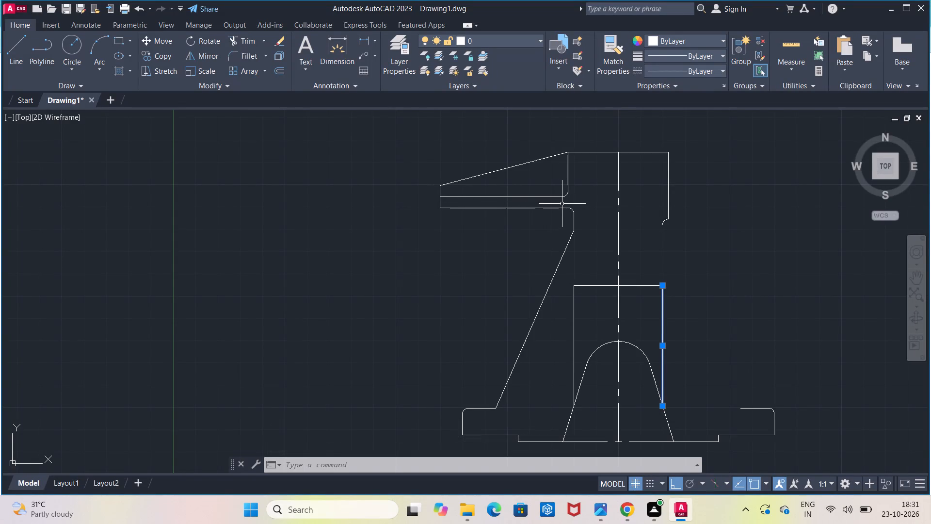
Measure the vertical distance between the arm's underside and the upper body's top-left corner, first from the fillet, then from the arm's outer end.
click(361, 41)
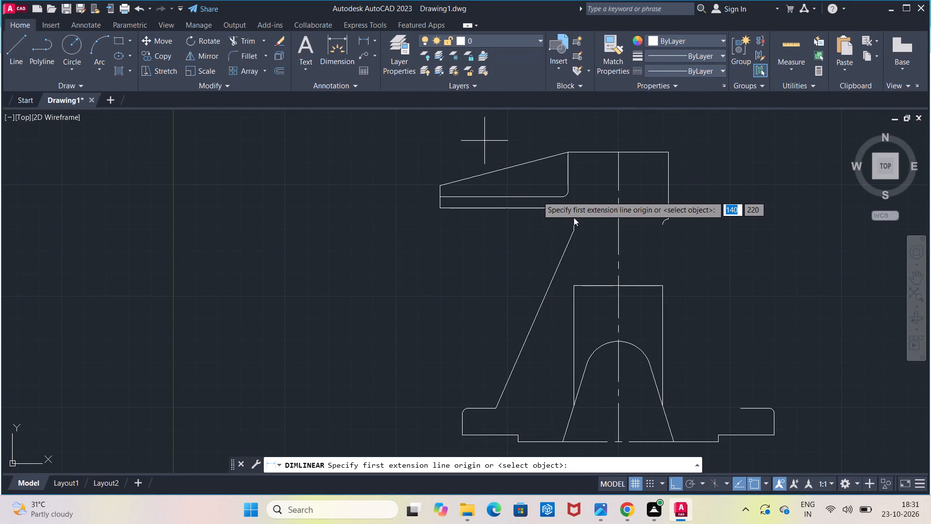
click(567, 208)
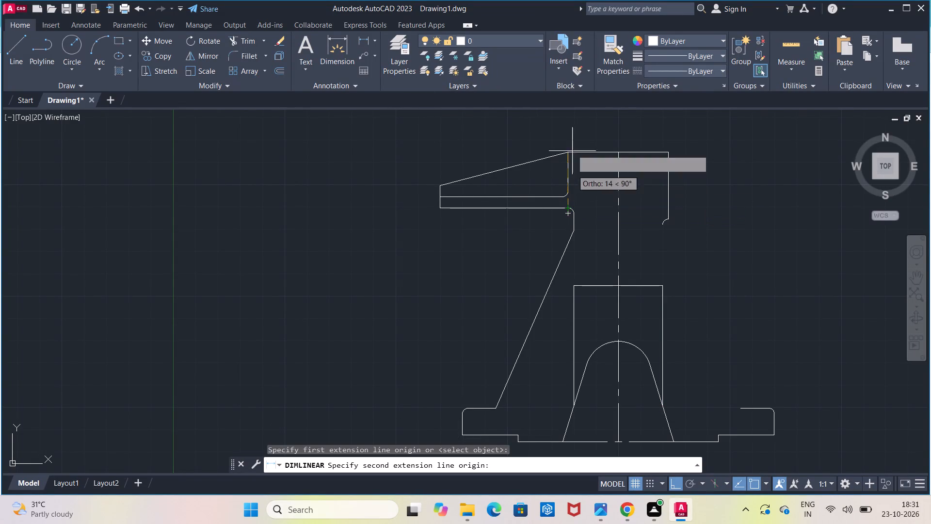
click(571, 154)
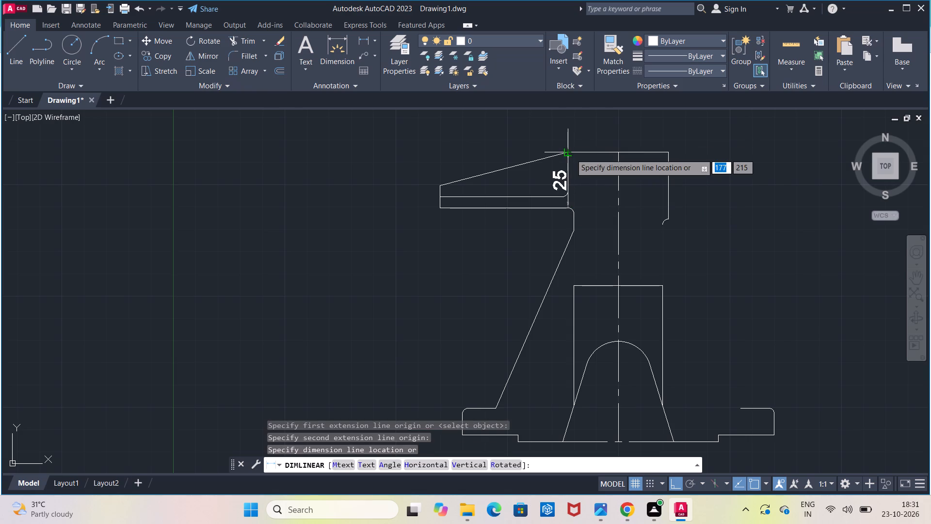
key(Escape)
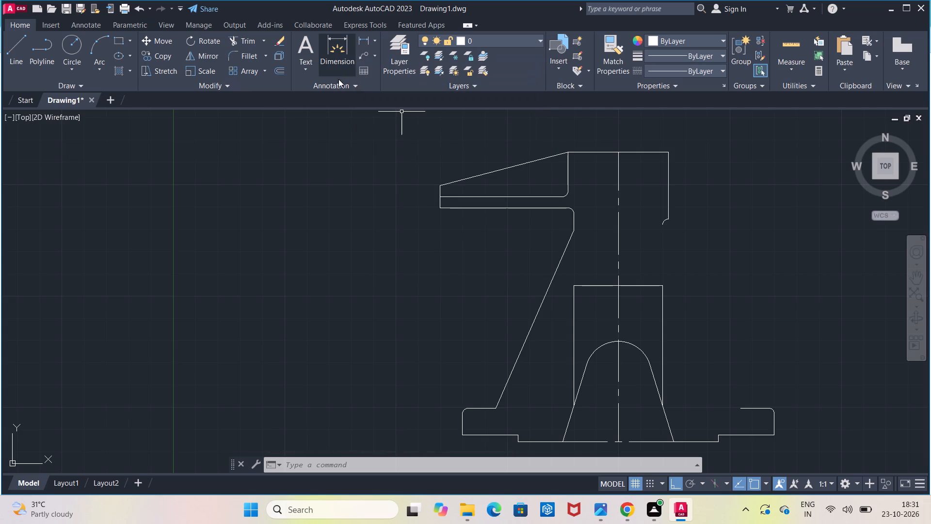
click(364, 42)
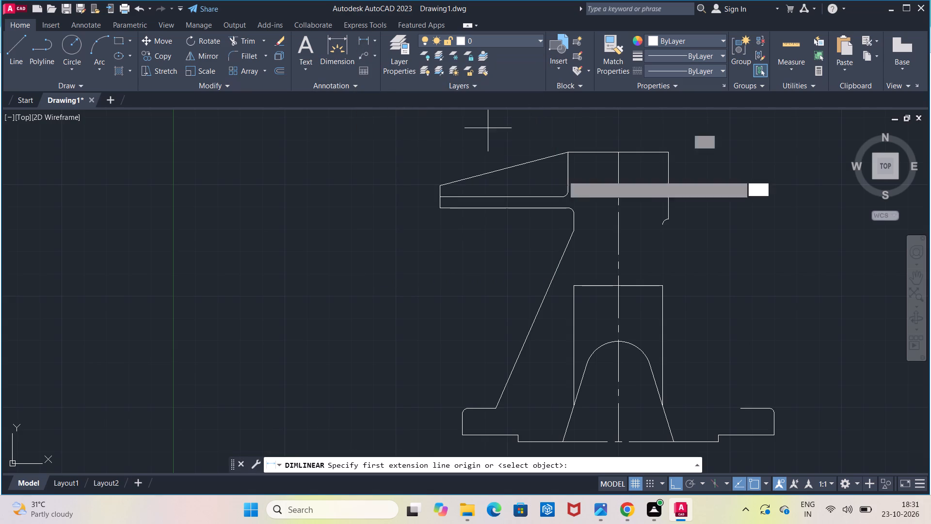
click(569, 155)
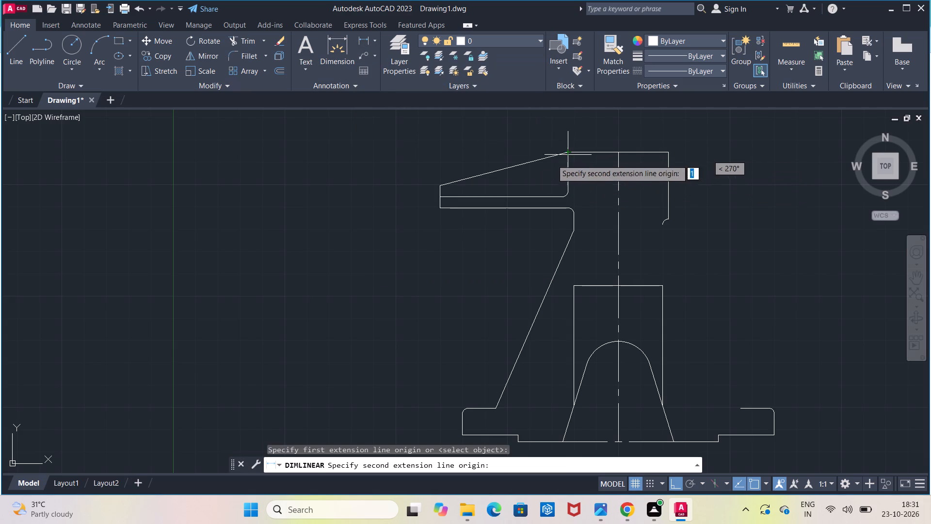
click(441, 208)
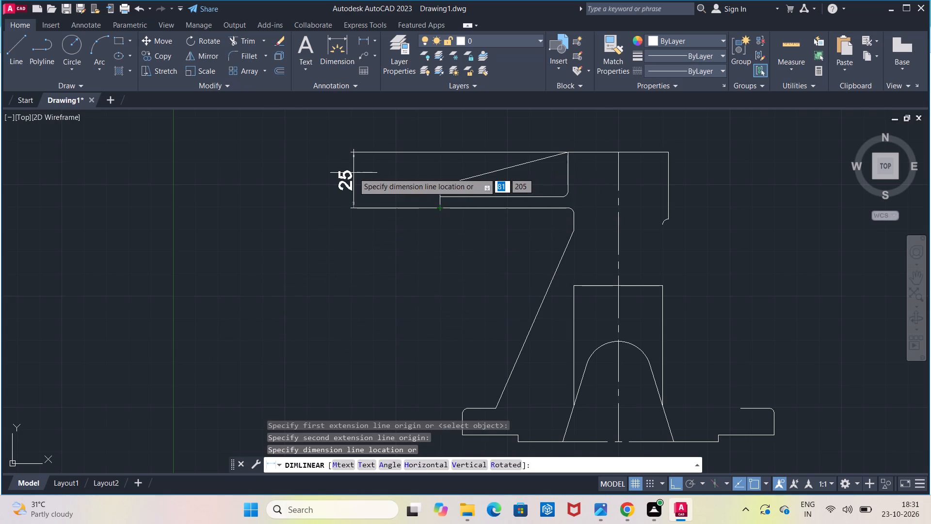
key(Escape)
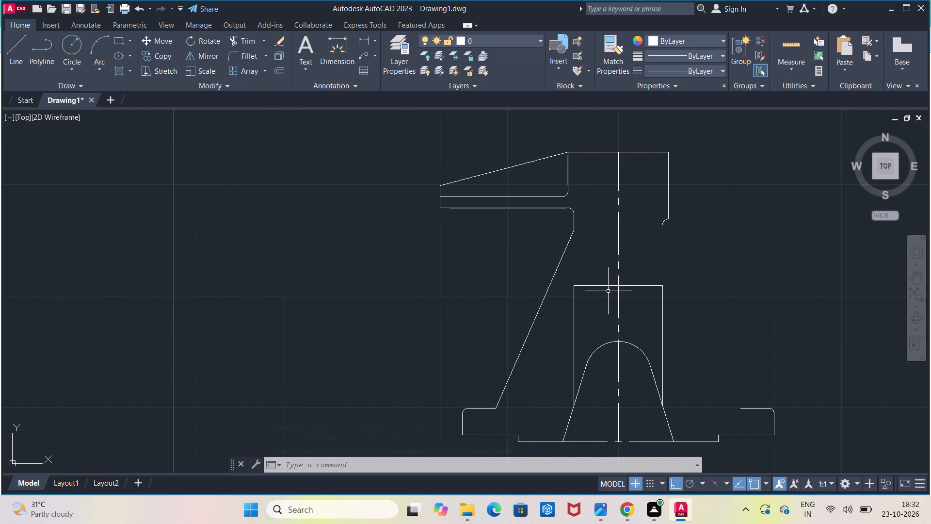
Measure the vertical distance from the top of the sloped side down to the base's bottom edge.
click(361, 41)
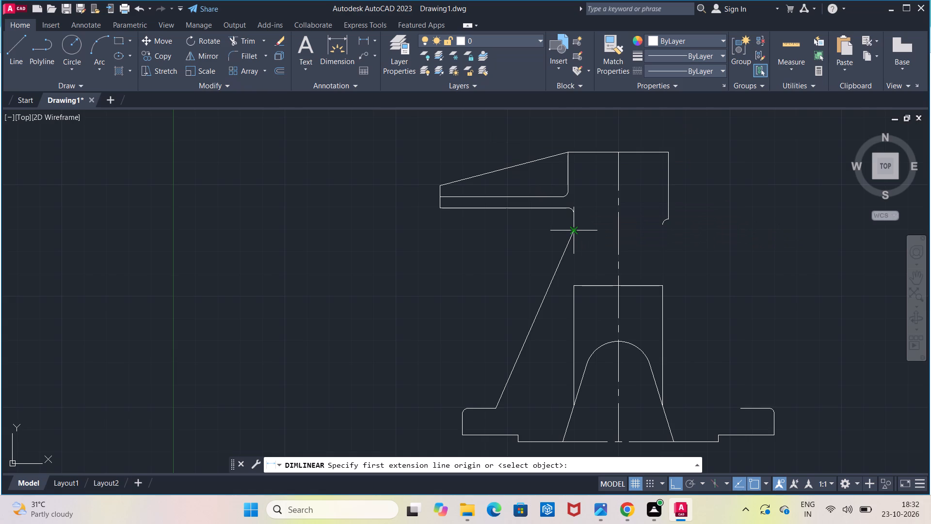
click(575, 228)
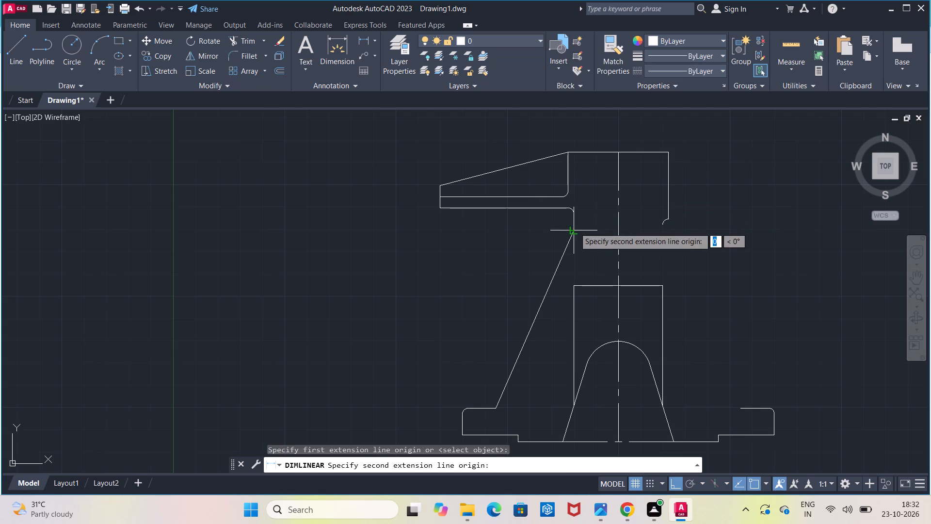
click(576, 442)
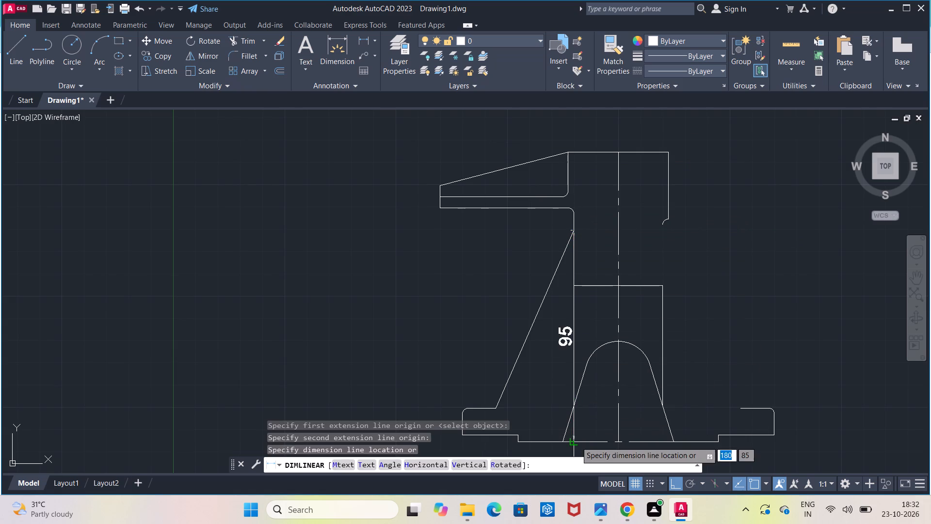
key(Escape)
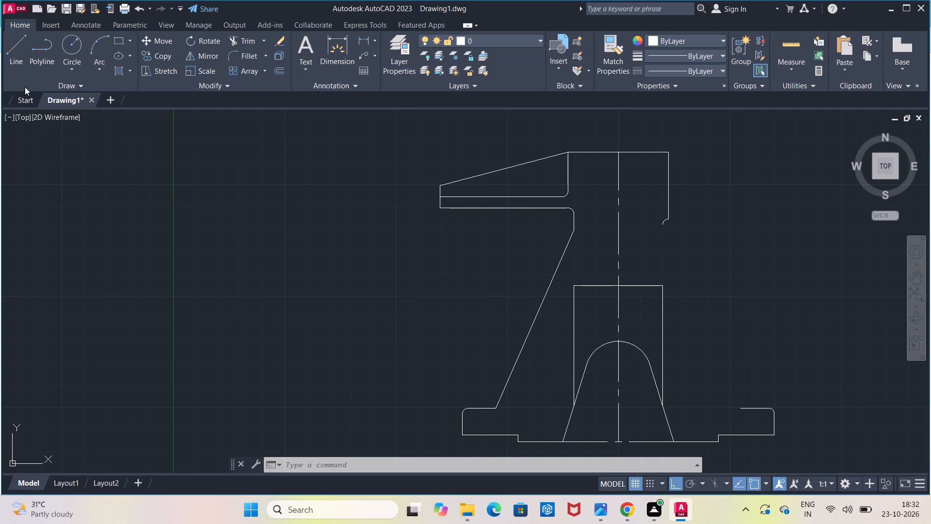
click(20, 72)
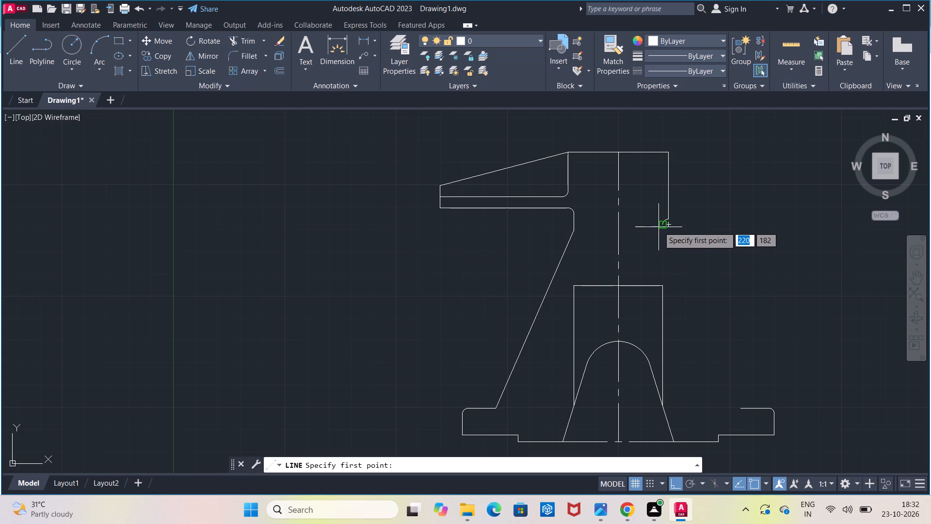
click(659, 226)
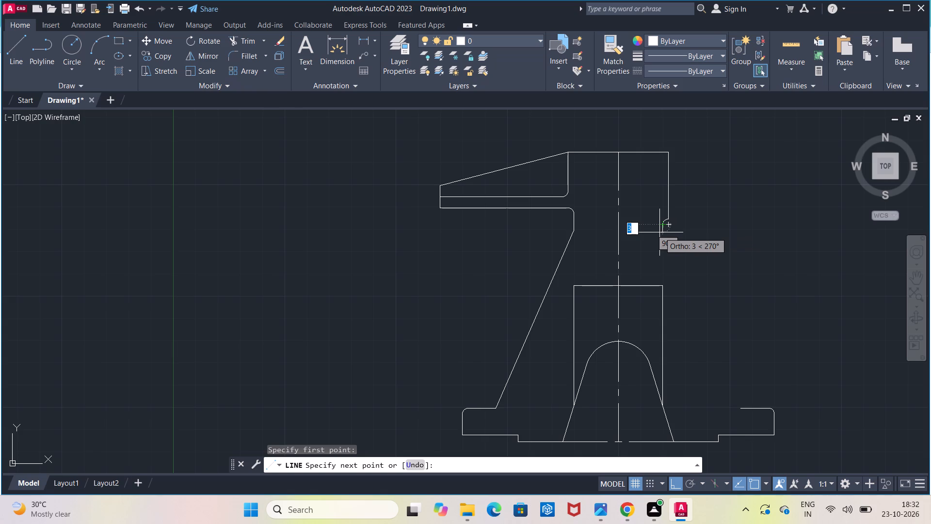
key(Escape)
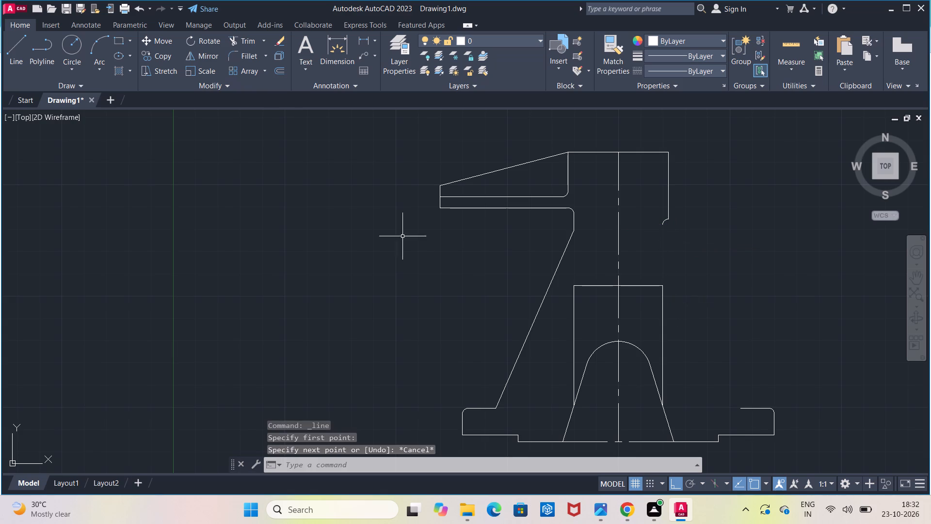
Fillet both upper corners of the lower rectangular section with a 2.5 radius.
click(238, 58)
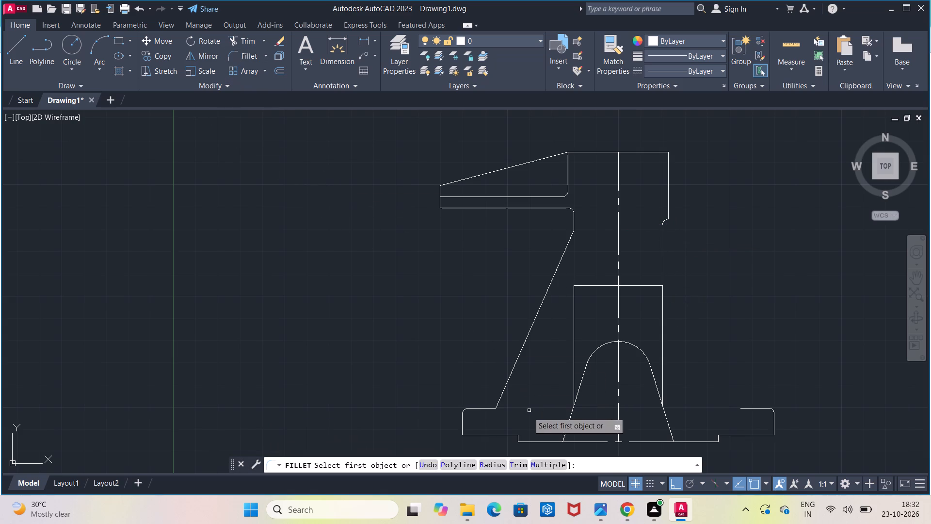
click(488, 459)
click(477, 463)
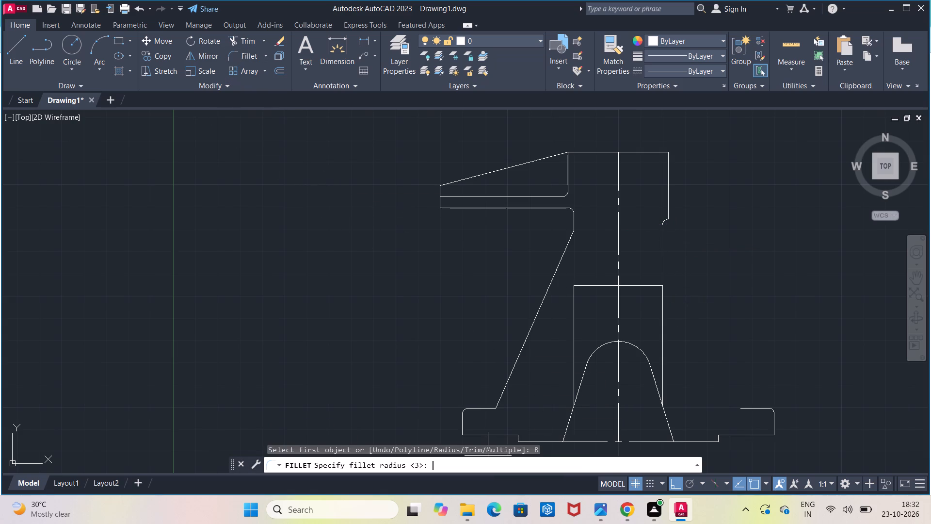
text(2.5)
key(Return)
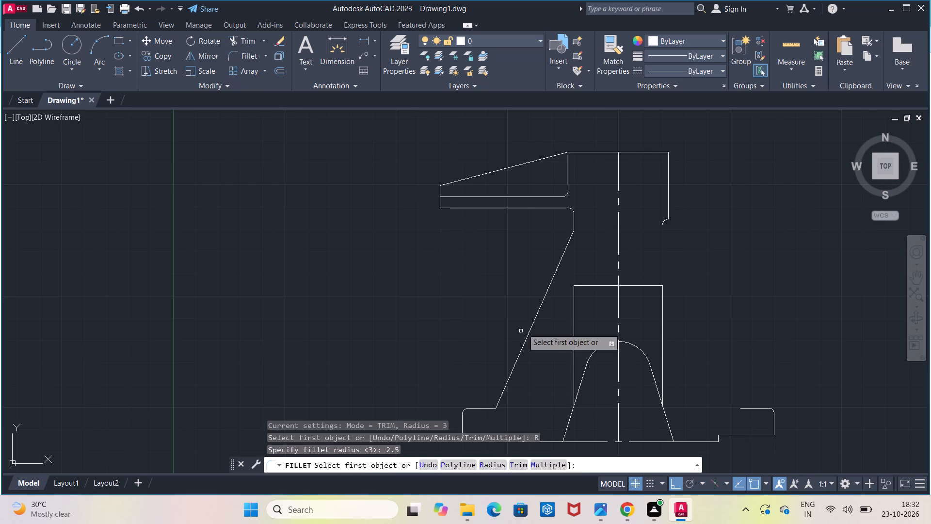
click(575, 296)
click(587, 285)
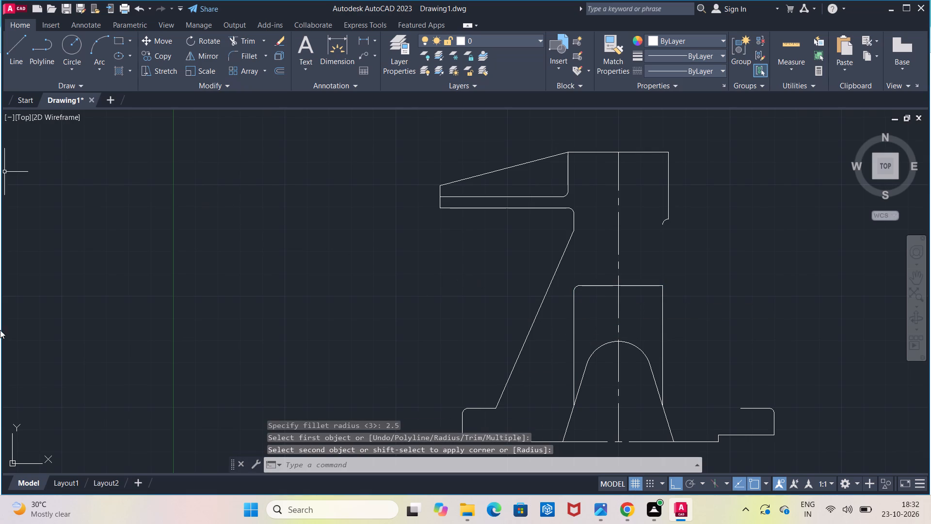
click(241, 60)
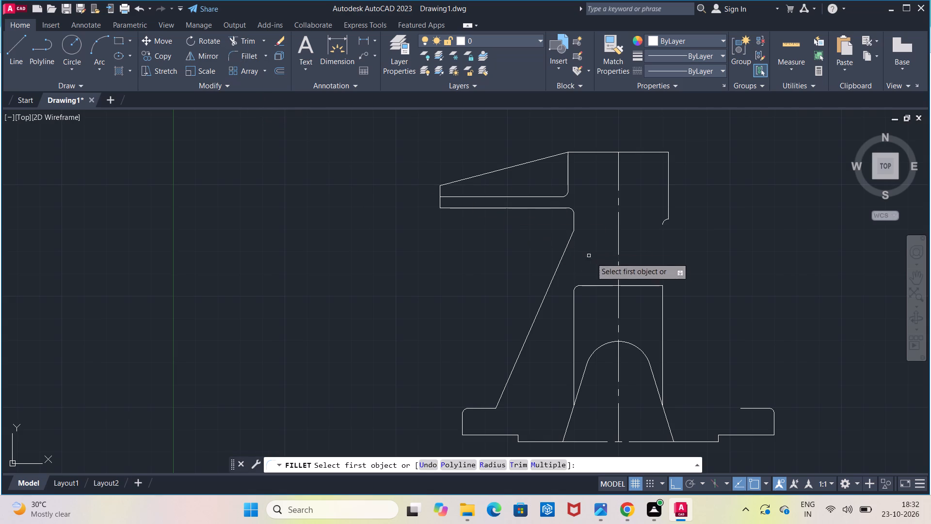
click(649, 286)
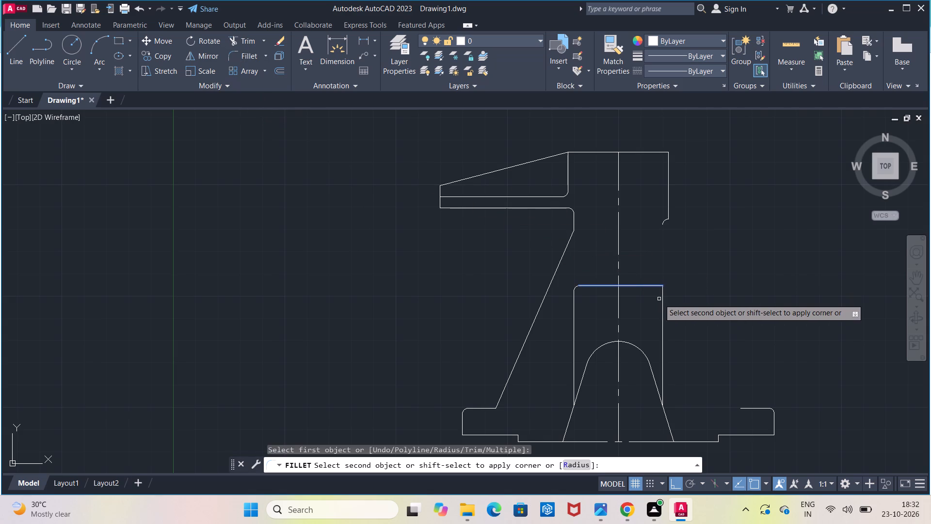
click(661, 300)
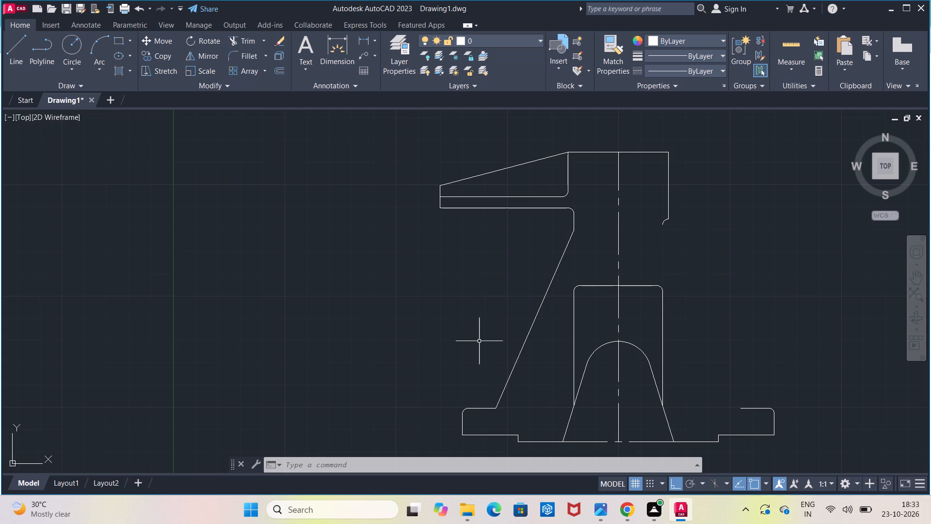
Place a 42 vertical linear dimension upward from the centreline's base point, with its dimension line beside the arch.
click(365, 45)
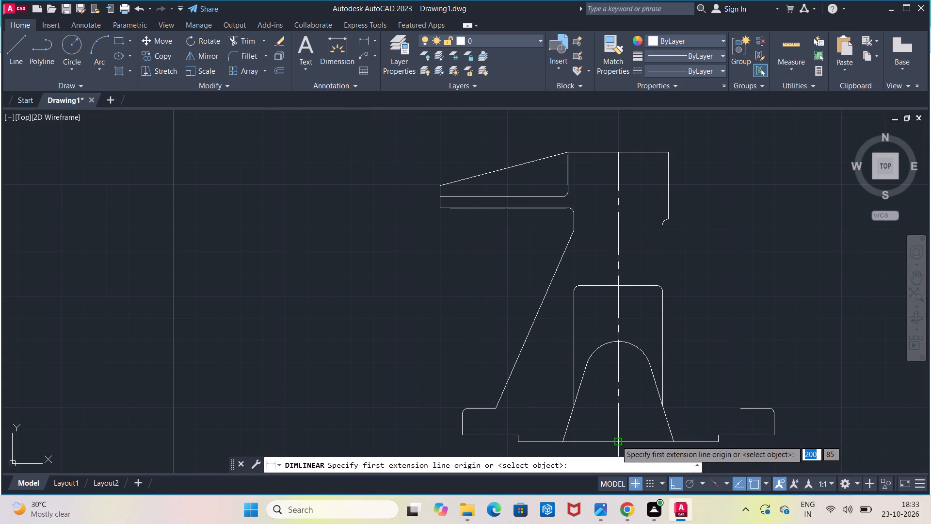
click(616, 441)
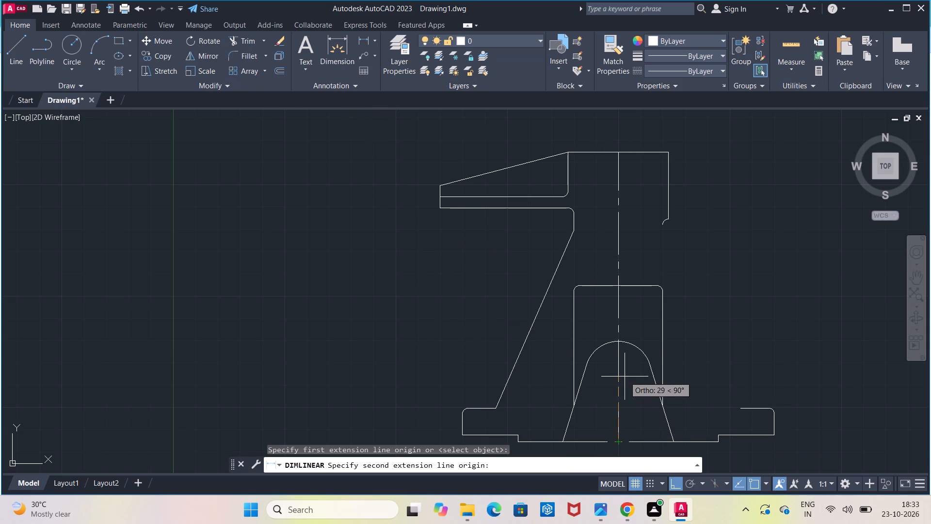
text(42)
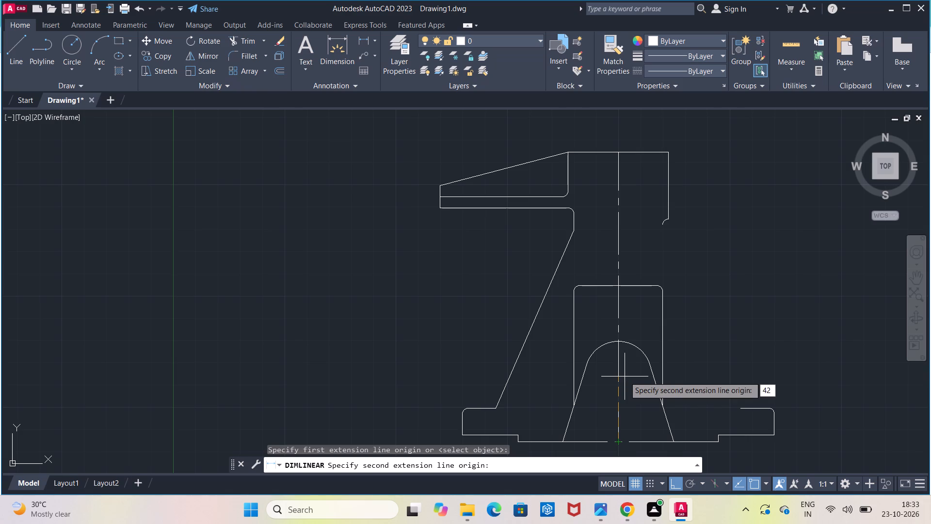
key(Return)
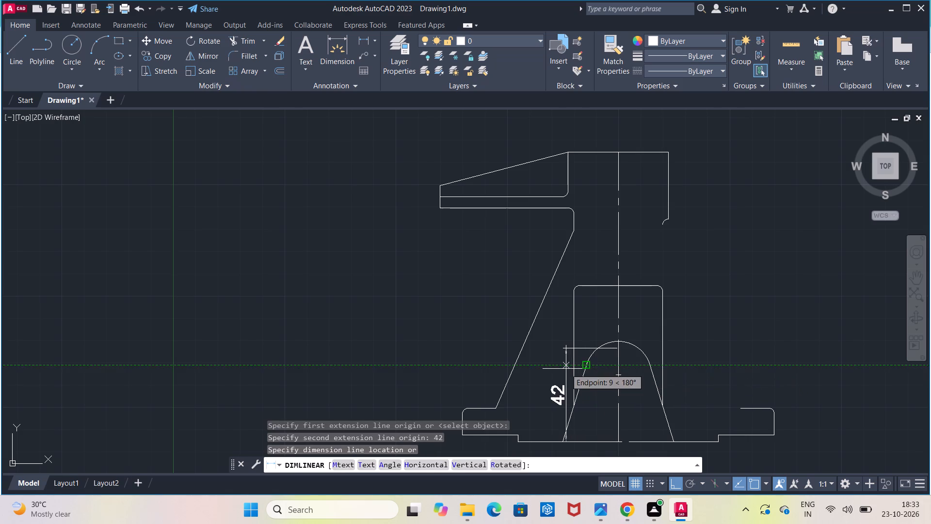
click(566, 369)
Draw a short horizontal line inside the arch along the 42 dimension's upper extension line, ending at the centreline.
click(19, 59)
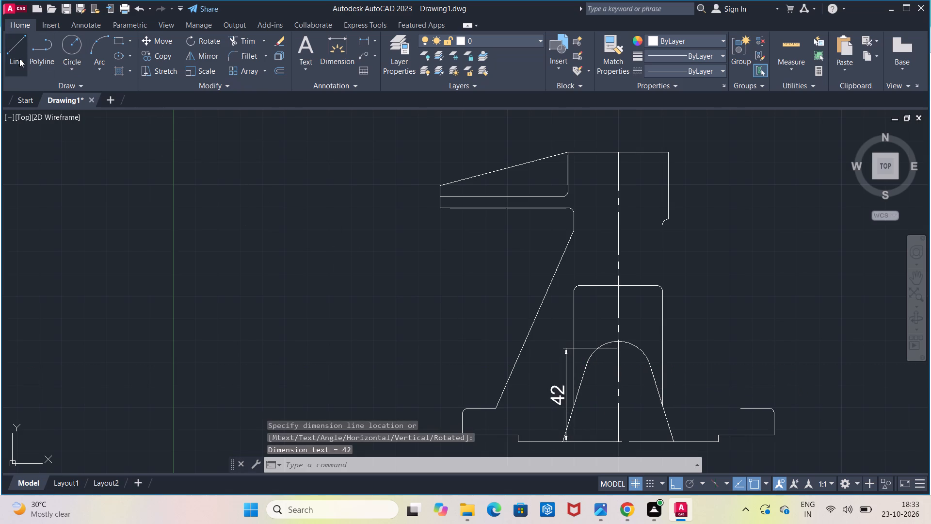
click(605, 349)
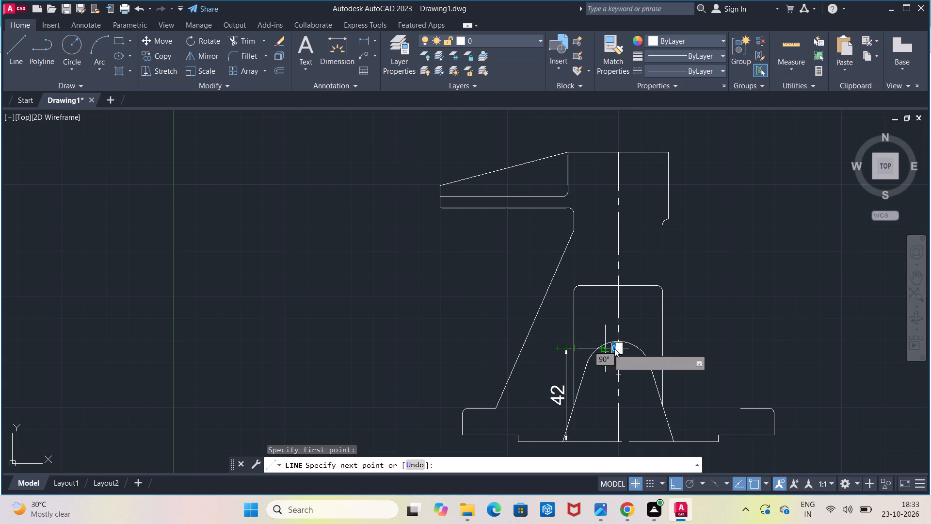
click(617, 348)
key(Escape)
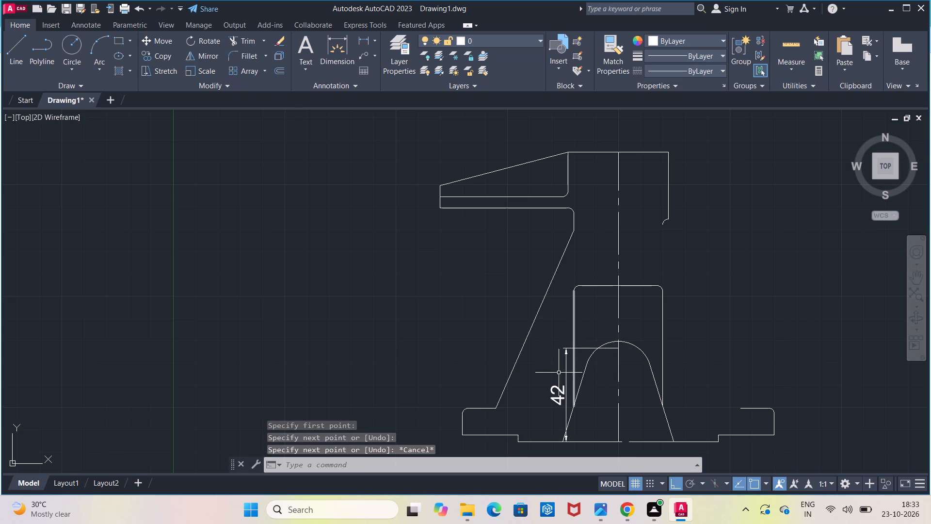
Delete the 42 vertical dimension beside the arch.
click(558, 395)
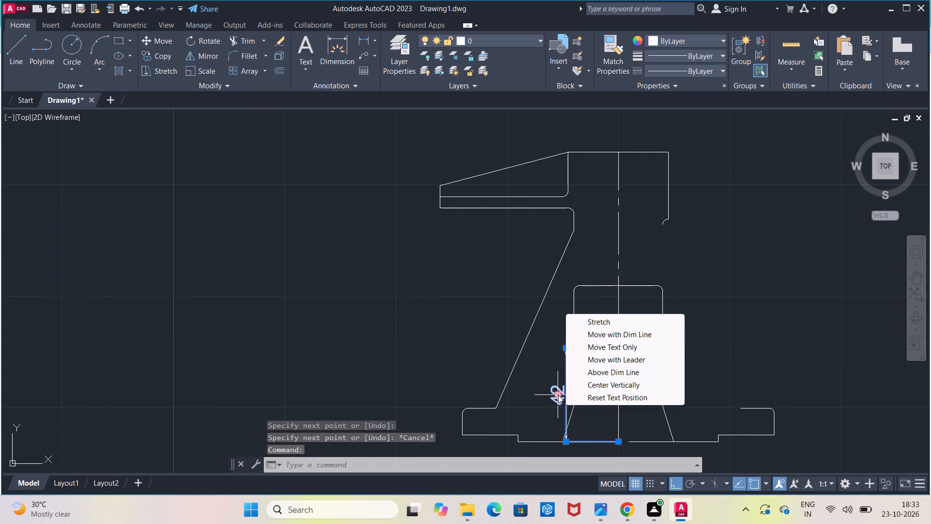
key(Delete)
key(Delete)
key(Delete)
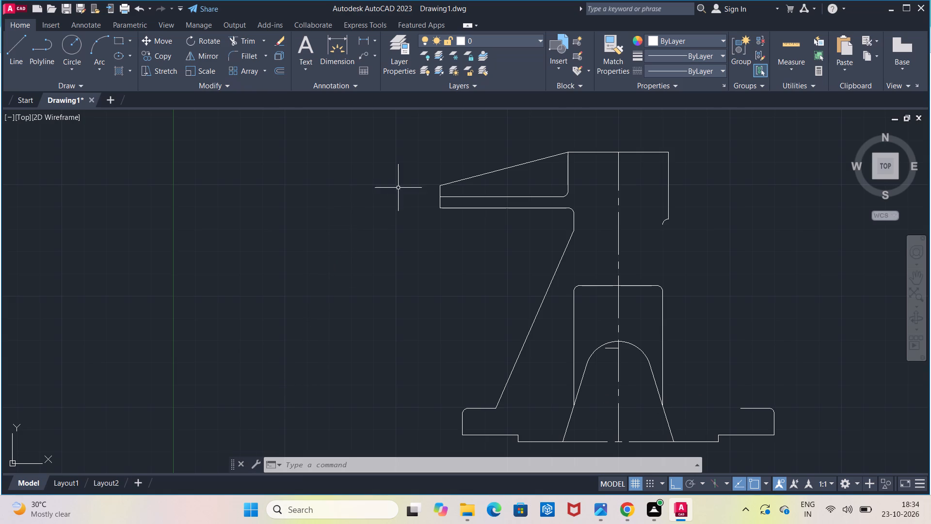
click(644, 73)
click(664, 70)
Turn off Ortho mode.
click(681, 487)
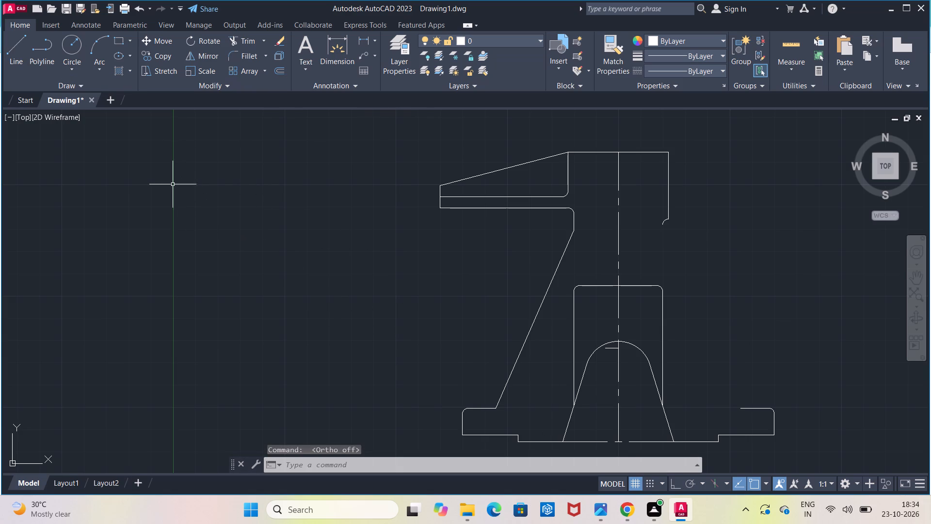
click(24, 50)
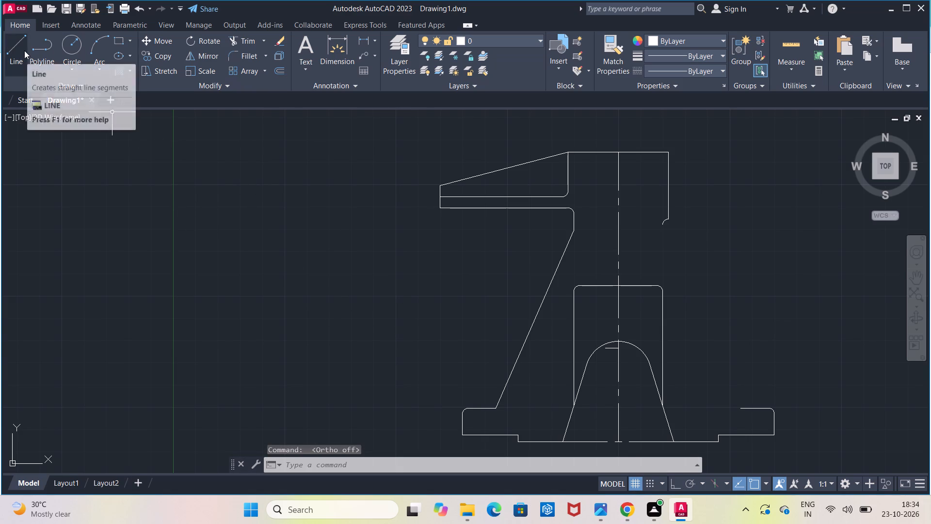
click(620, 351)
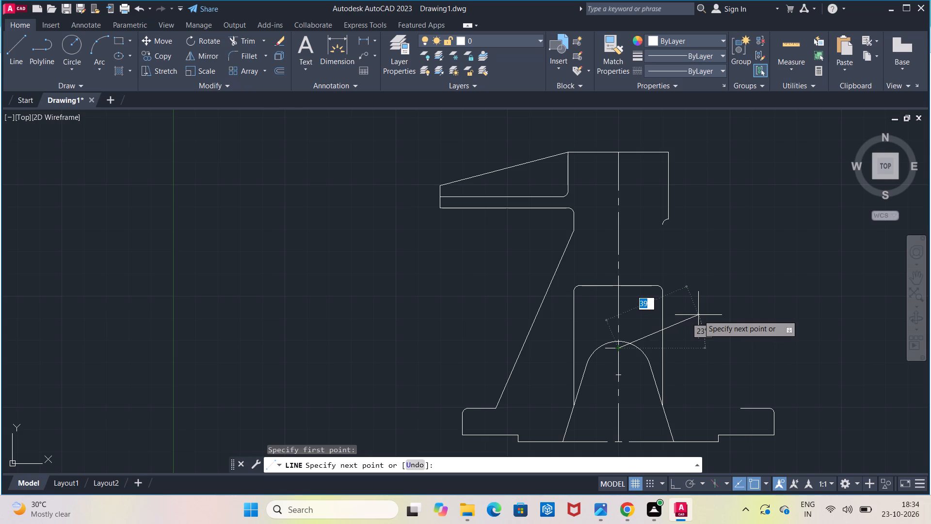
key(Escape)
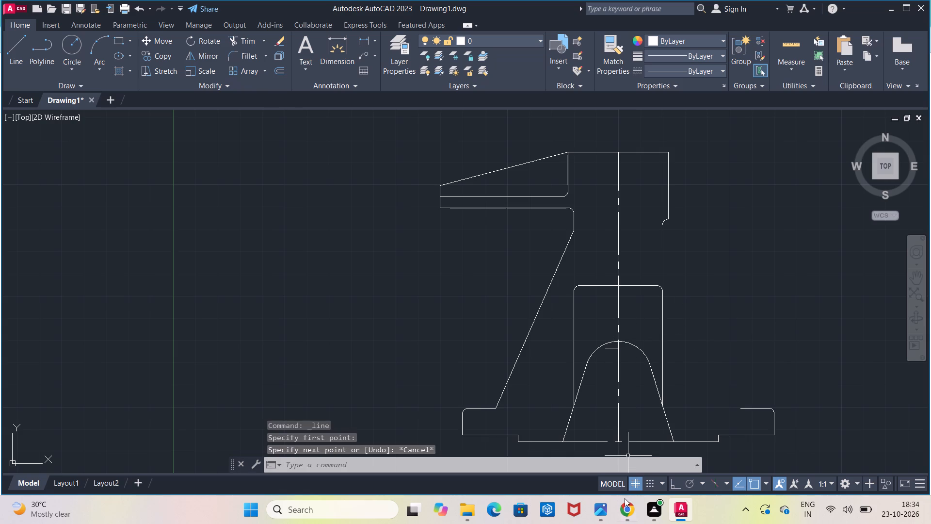
Check the tutorial video, then draw a line about 9 long upward at 90° from the short horizontal line's end on the centreline.
click(608, 442)
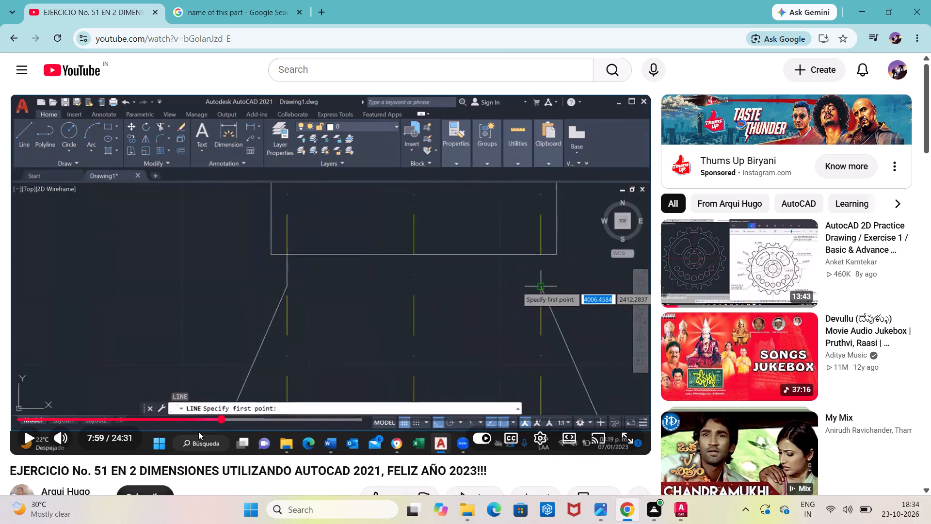
click(350, 350)
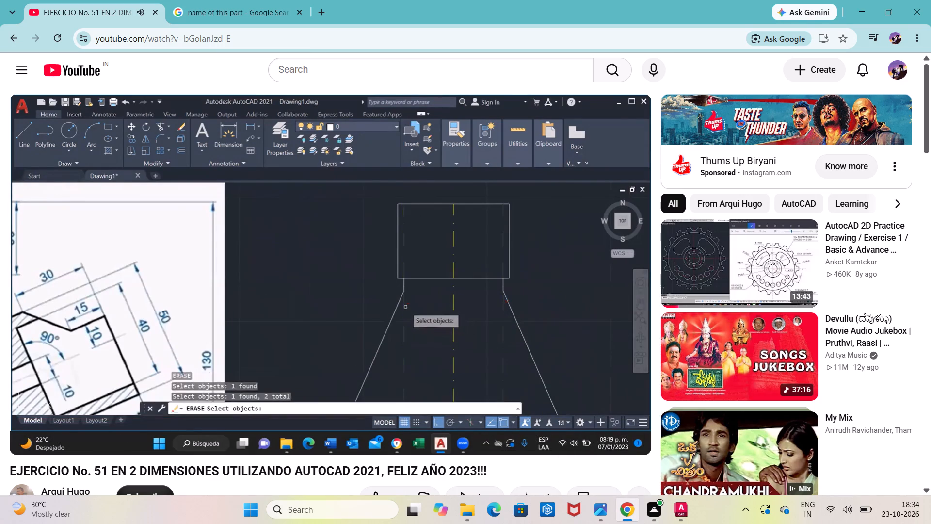
click(369, 340)
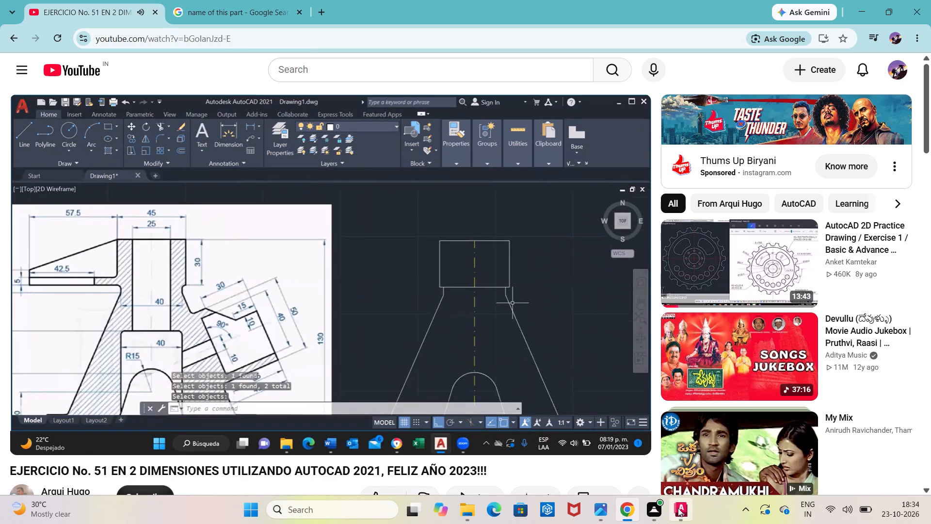
click(678, 508)
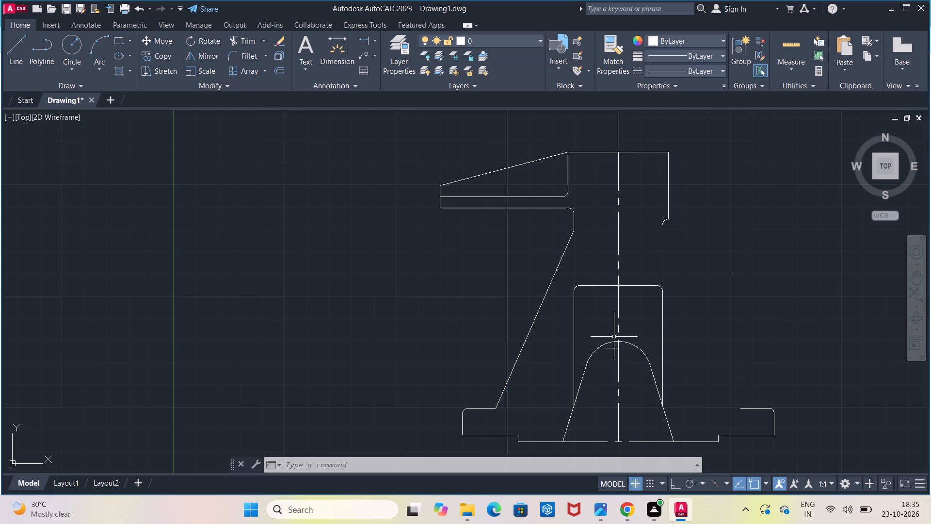
scroll(615, 332, up, 2)
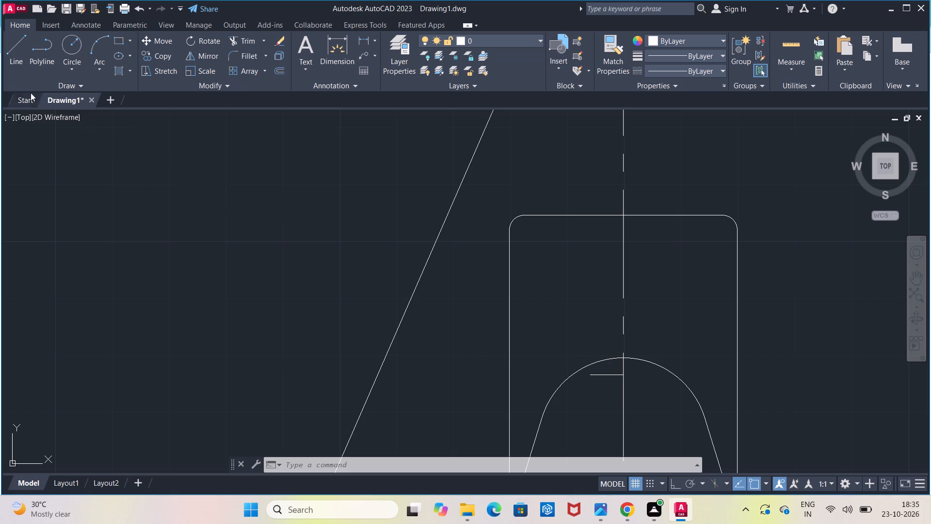
click(19, 68)
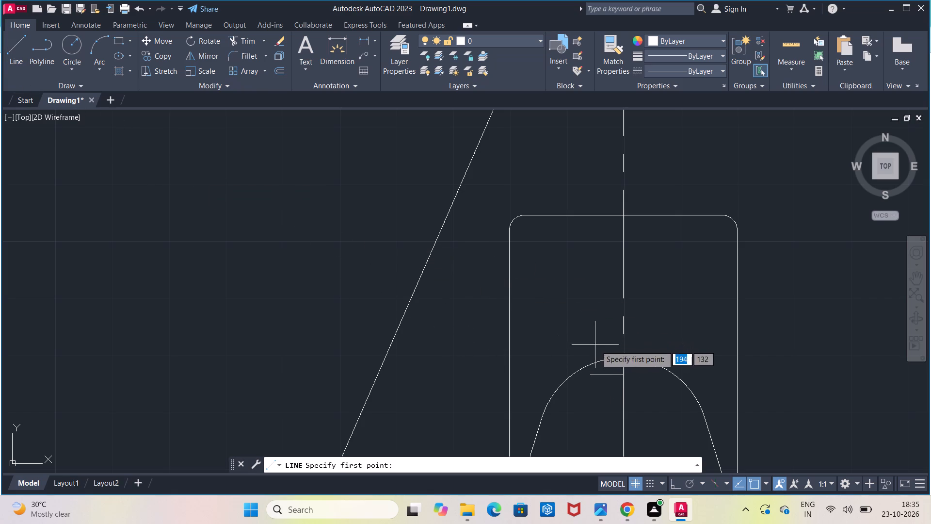
click(624, 376)
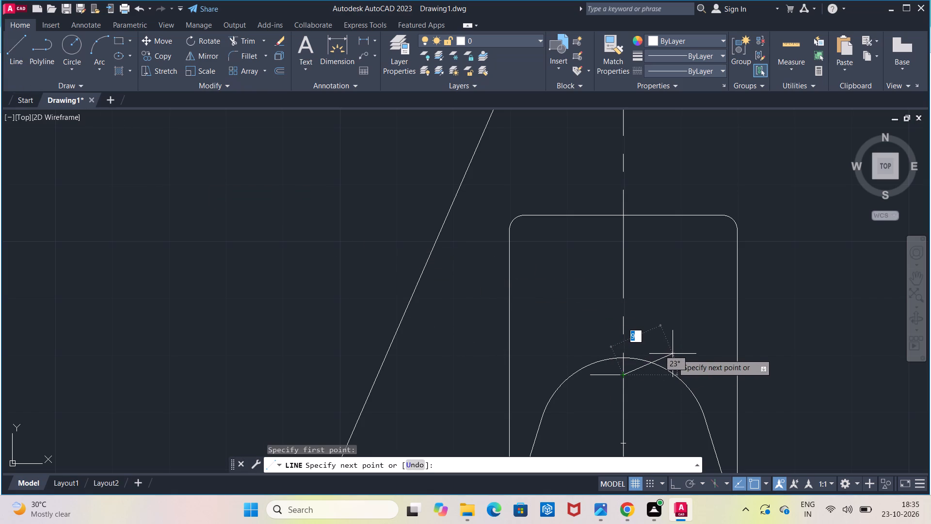
key(Tab)
text(90)
key(Return)
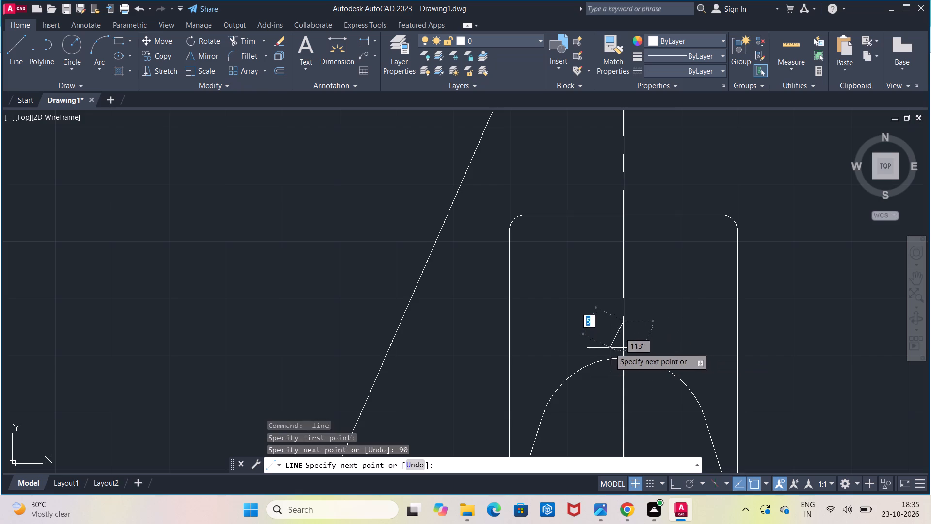
key(Escape)
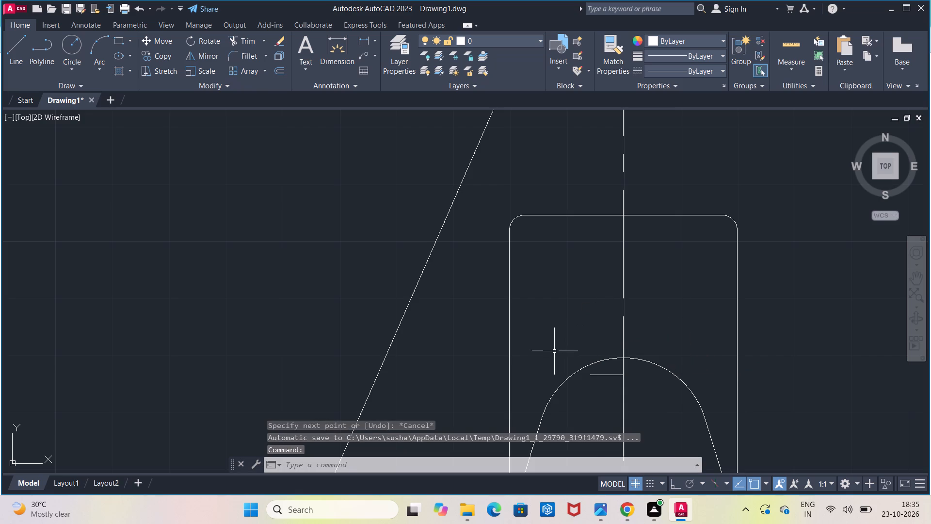
Switch to the tutorial video in Chrome and skip ahead to about 10:26 to examine how the inclined branch is constructed from the arch's centreline.
scroll(554, 351, down, 2)
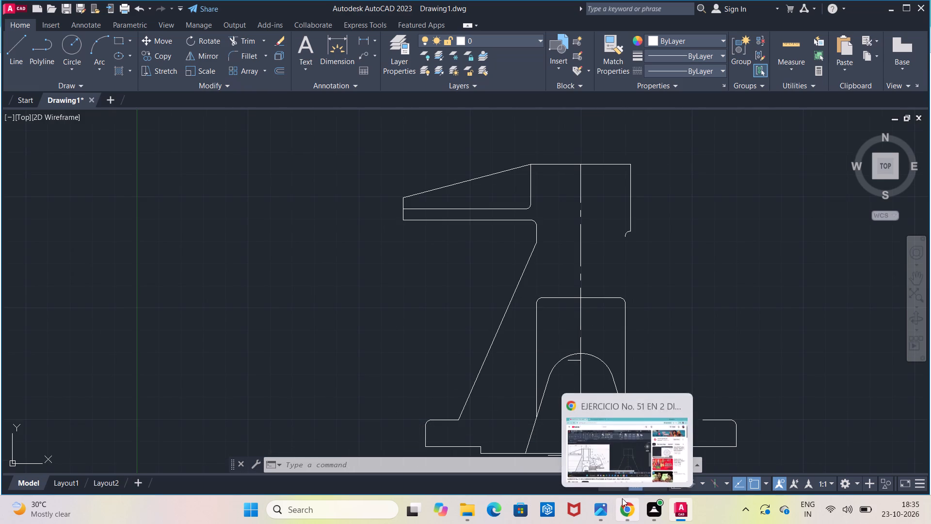
click(622, 463)
click(408, 355)
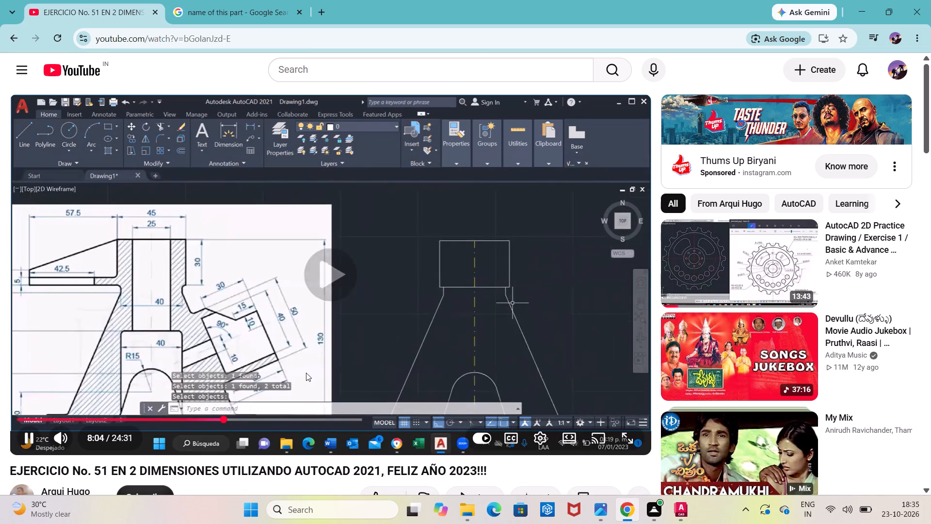
click(240, 414)
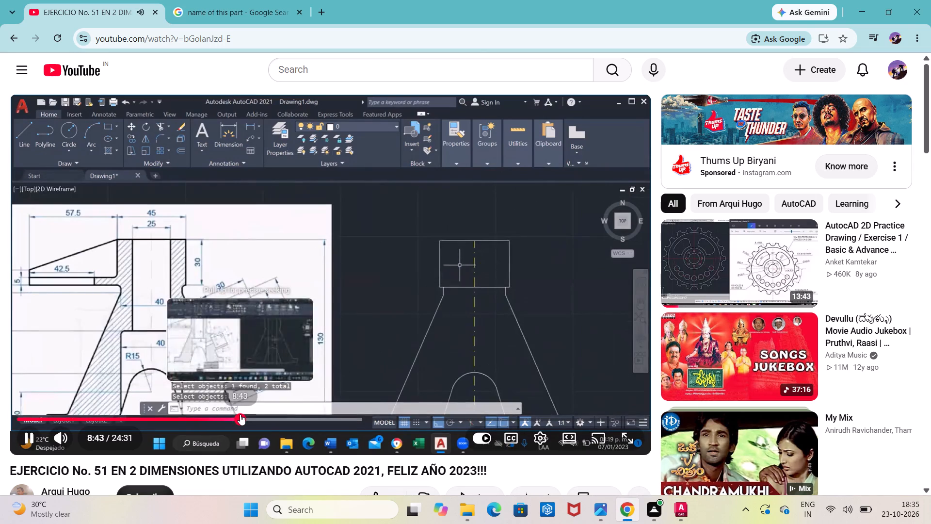
click(261, 417)
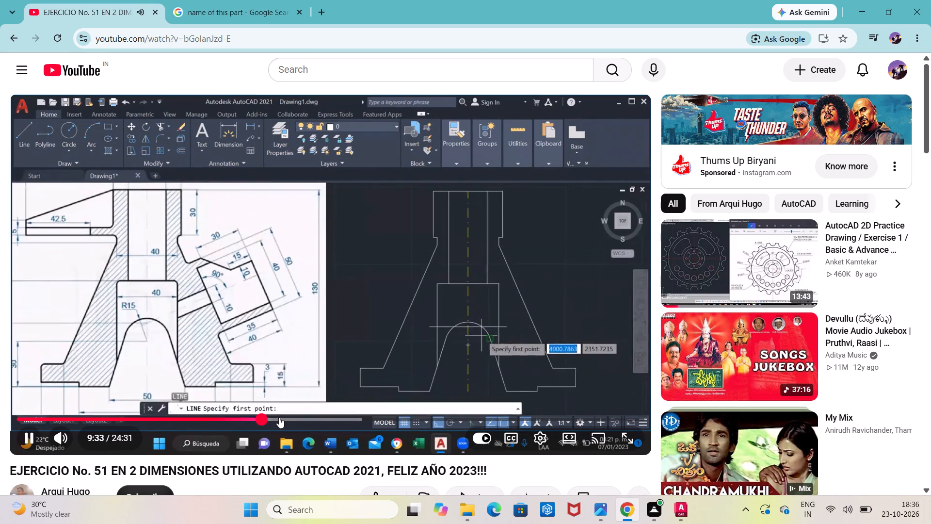
click(283, 417)
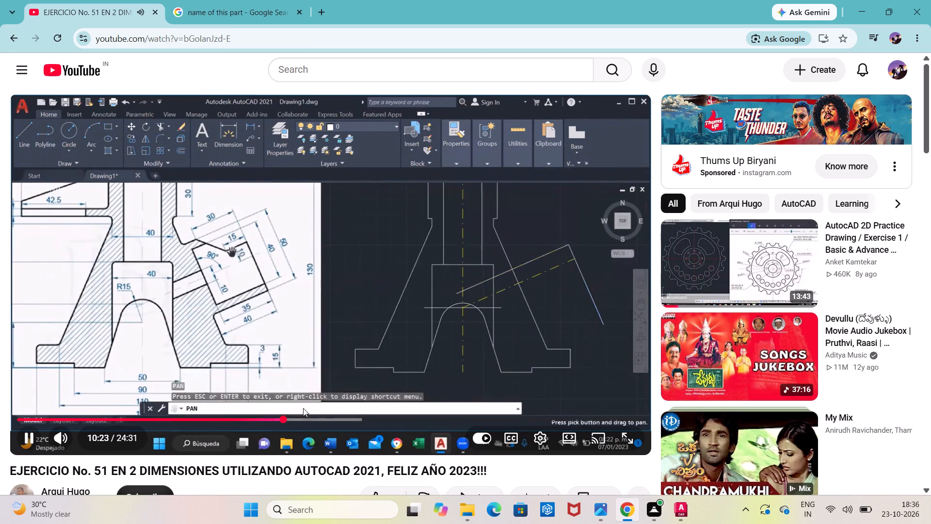
click(275, 416)
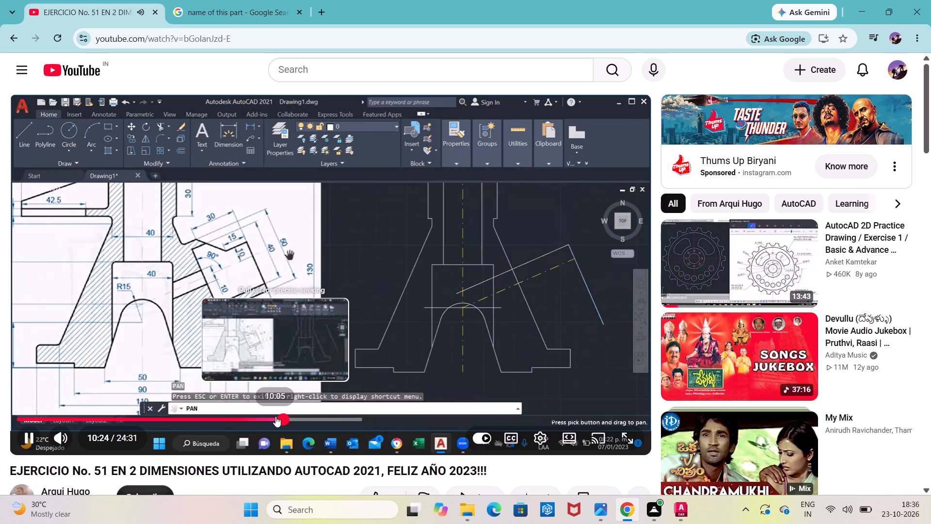
click(324, 360)
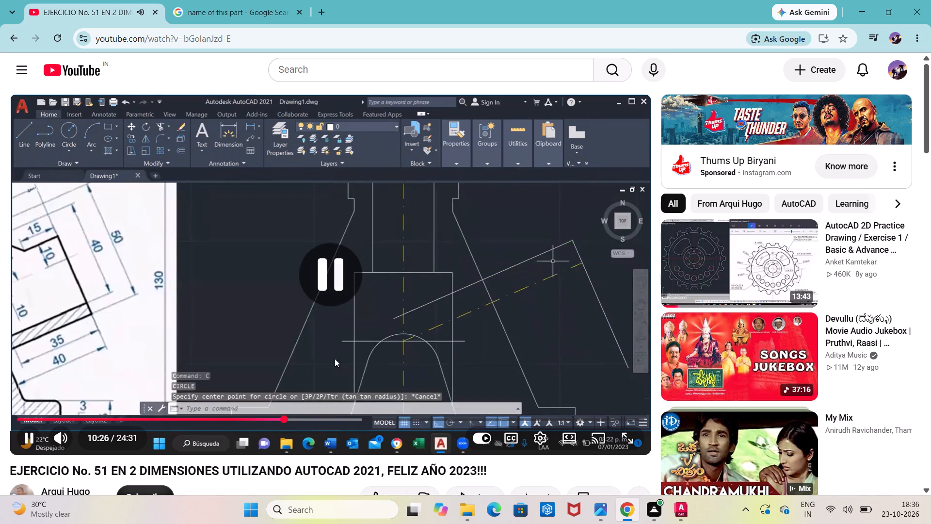
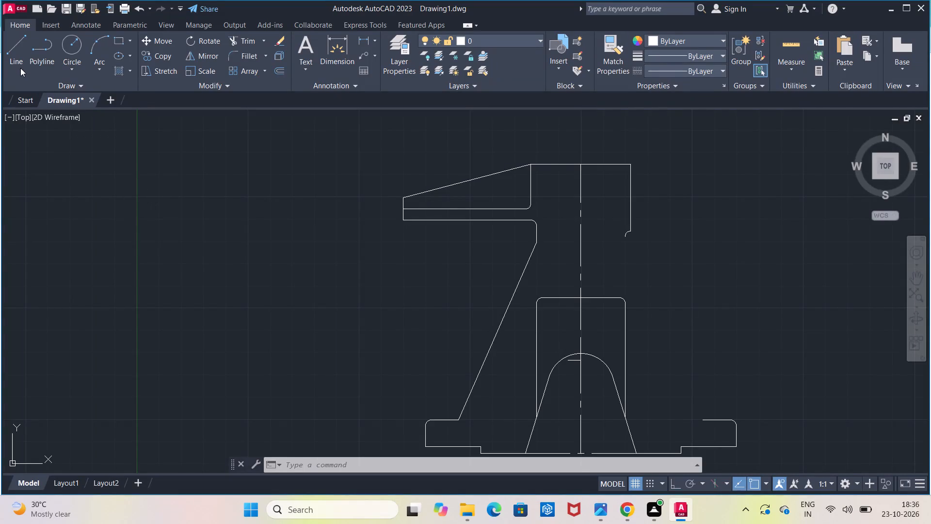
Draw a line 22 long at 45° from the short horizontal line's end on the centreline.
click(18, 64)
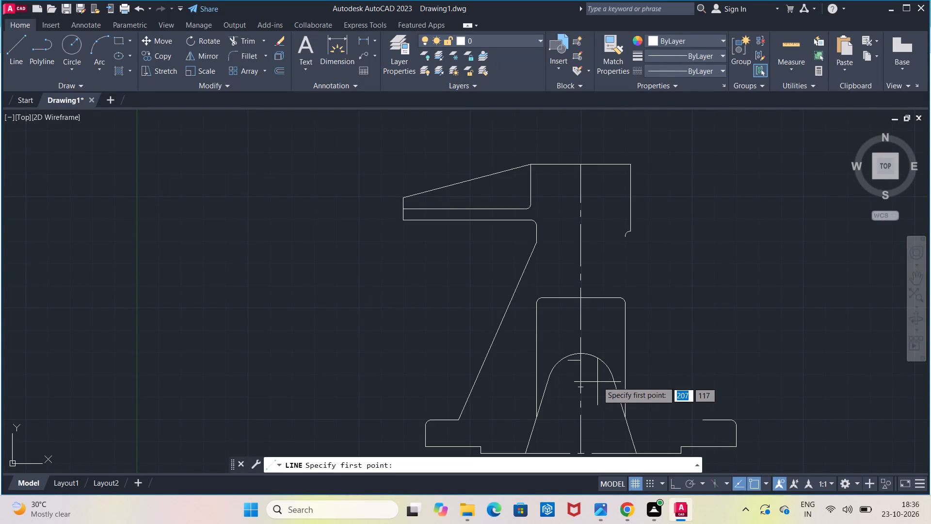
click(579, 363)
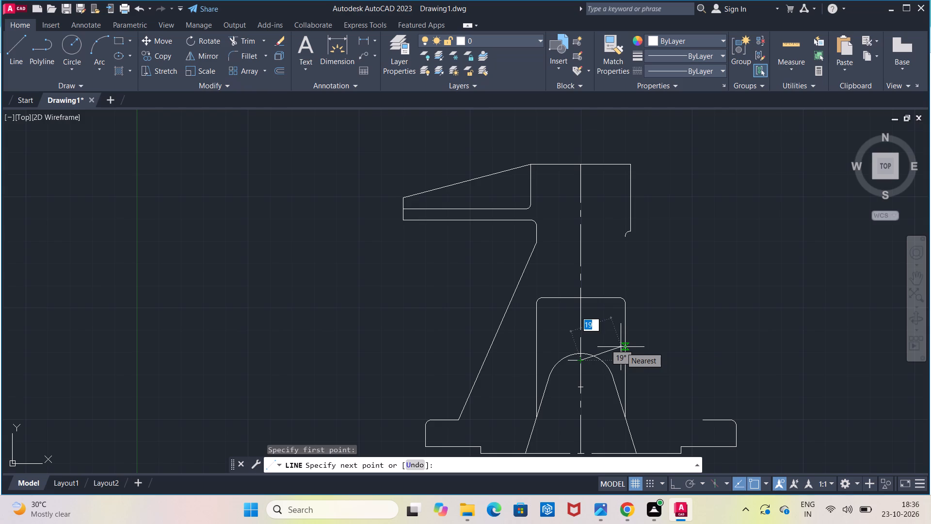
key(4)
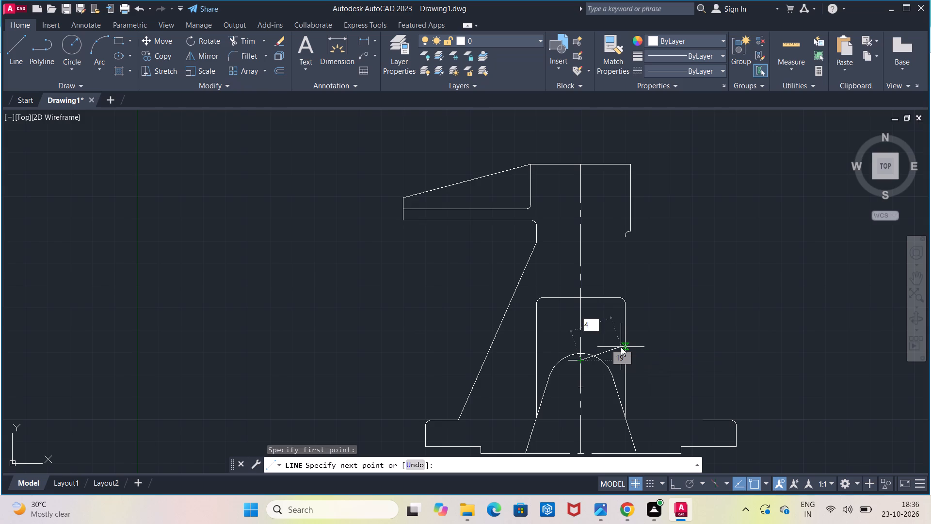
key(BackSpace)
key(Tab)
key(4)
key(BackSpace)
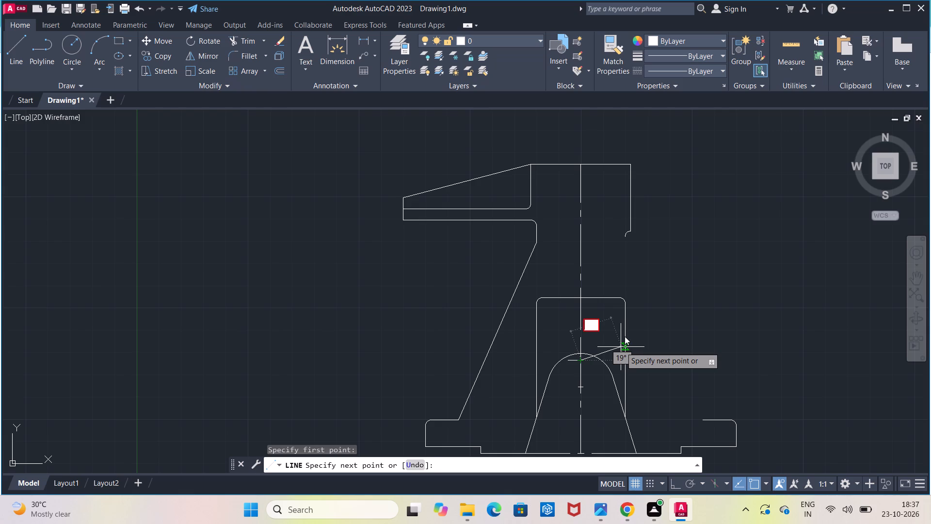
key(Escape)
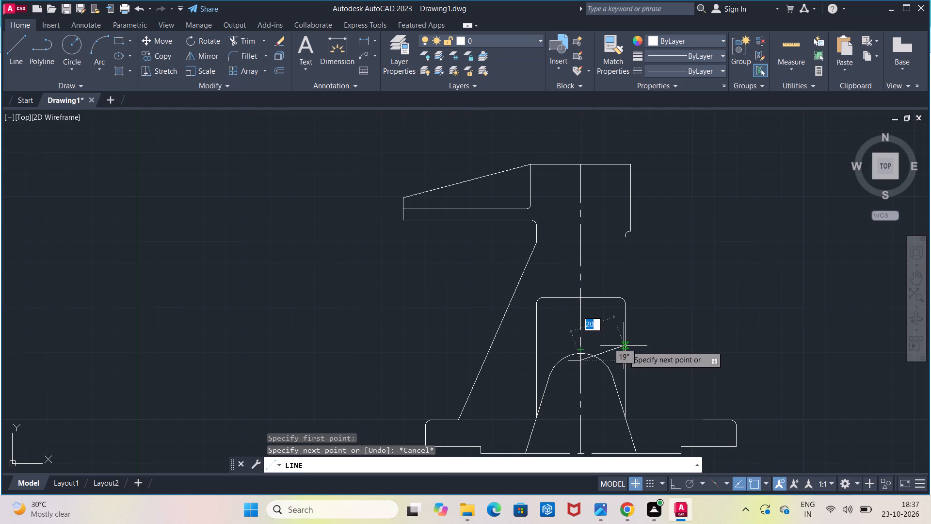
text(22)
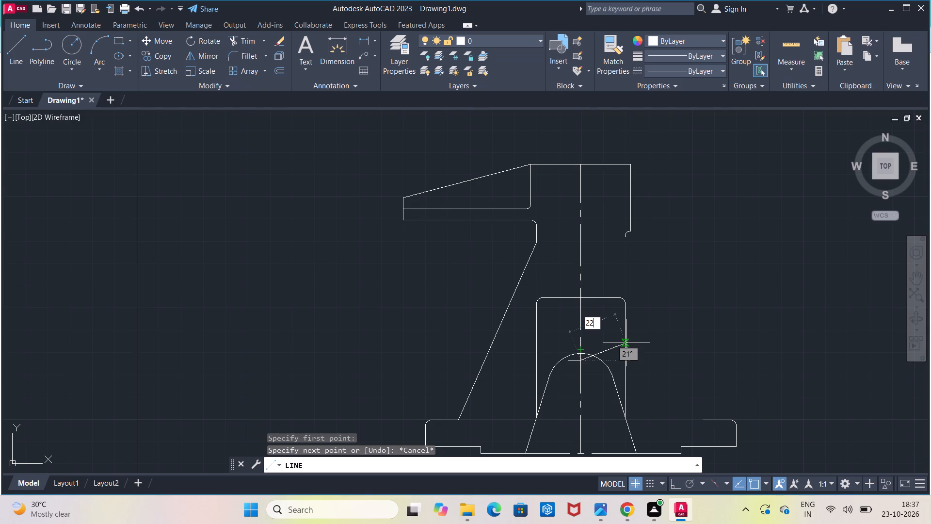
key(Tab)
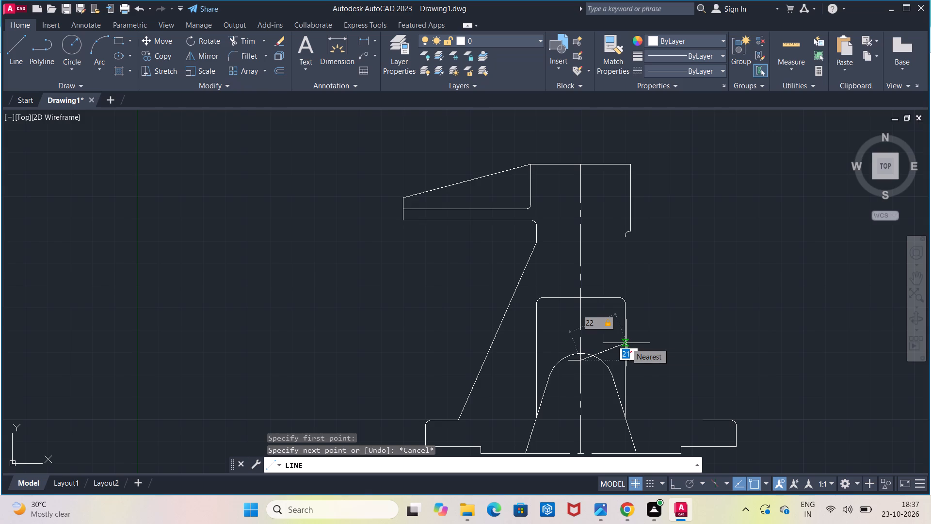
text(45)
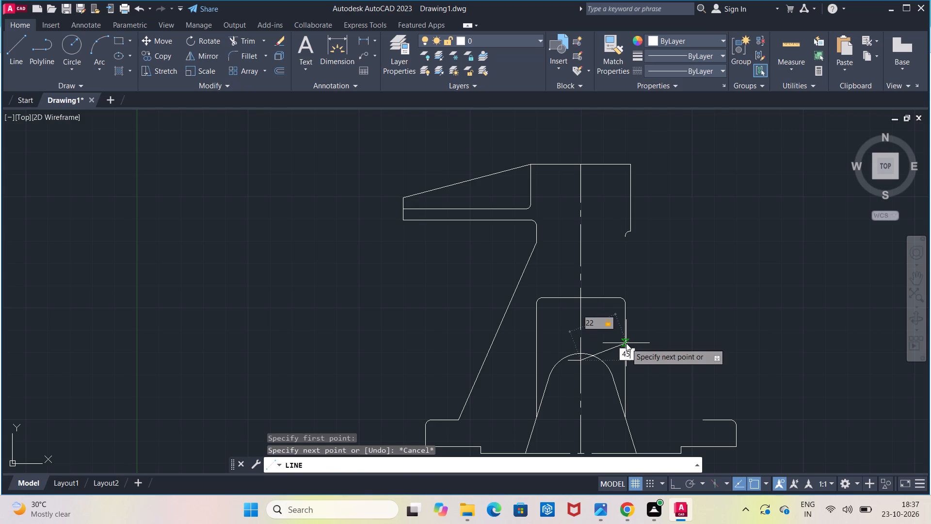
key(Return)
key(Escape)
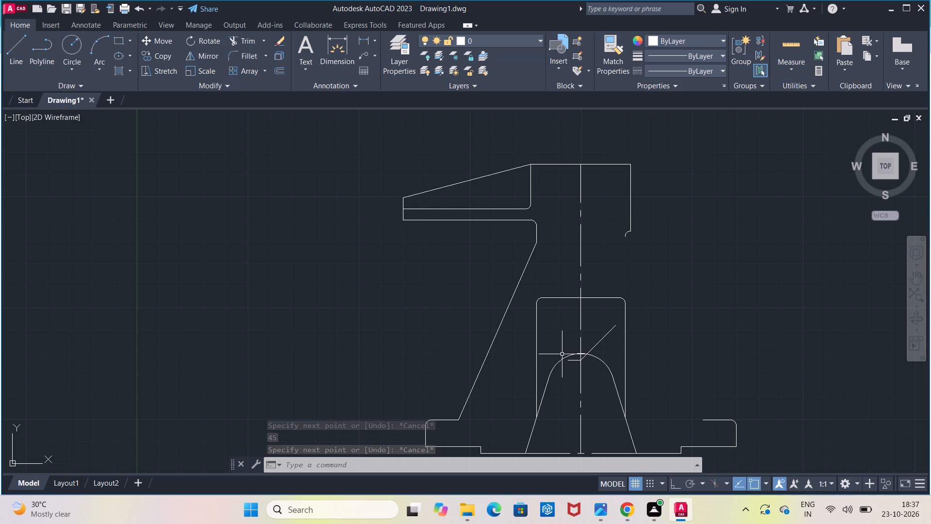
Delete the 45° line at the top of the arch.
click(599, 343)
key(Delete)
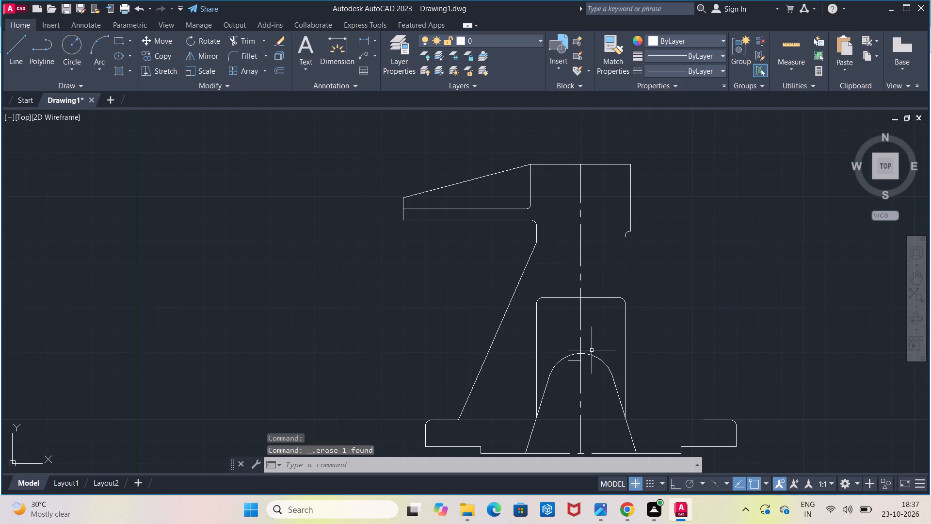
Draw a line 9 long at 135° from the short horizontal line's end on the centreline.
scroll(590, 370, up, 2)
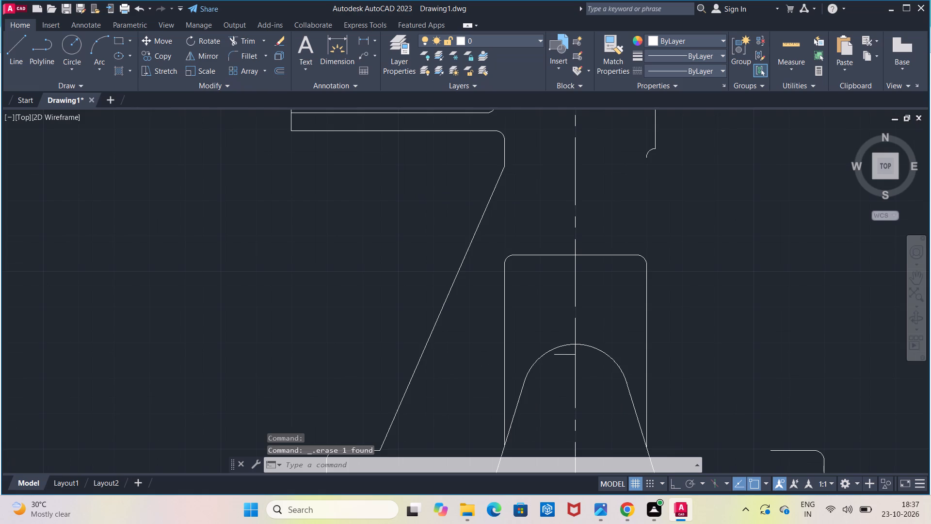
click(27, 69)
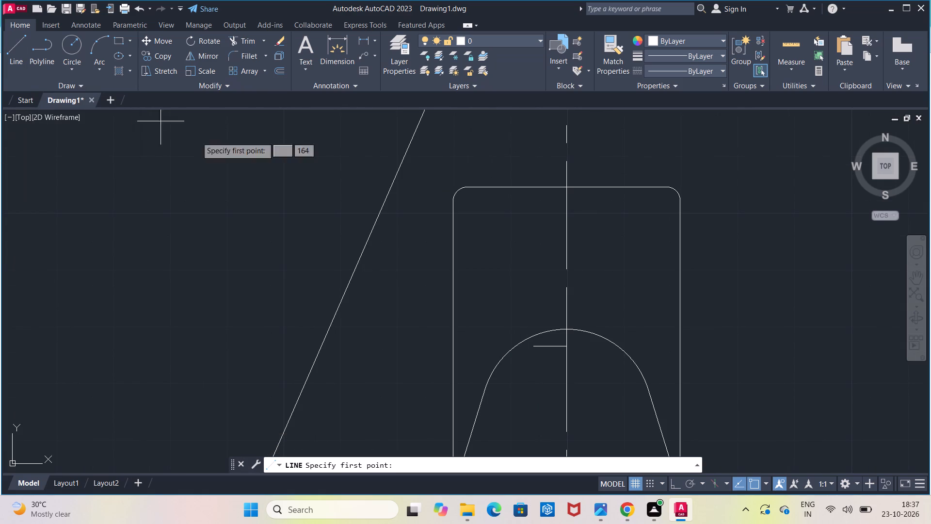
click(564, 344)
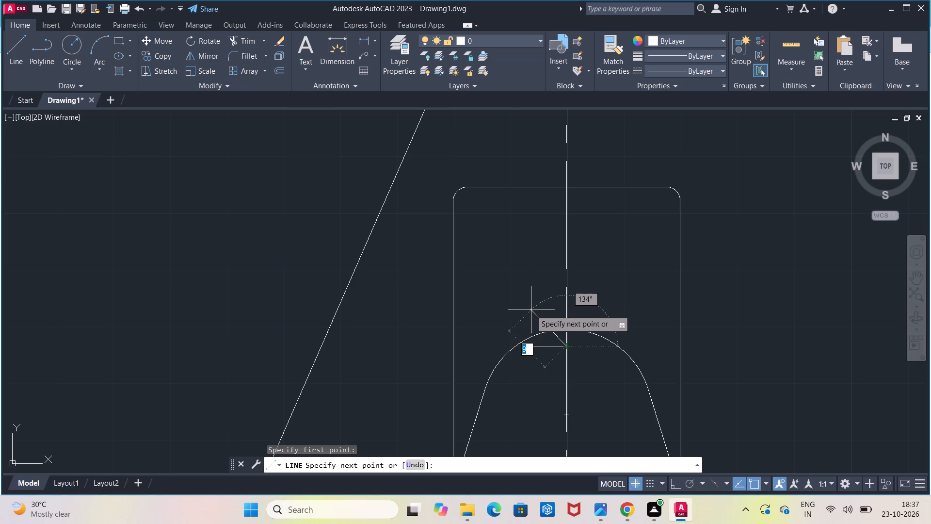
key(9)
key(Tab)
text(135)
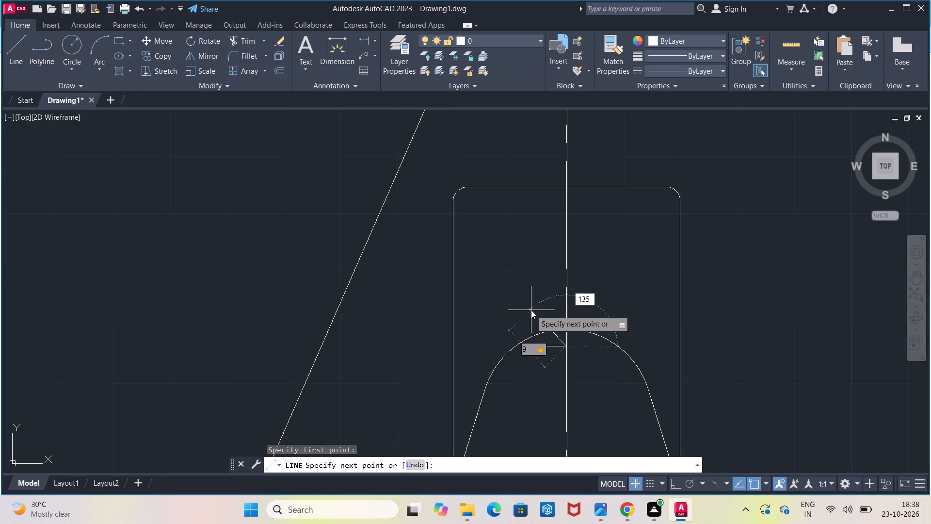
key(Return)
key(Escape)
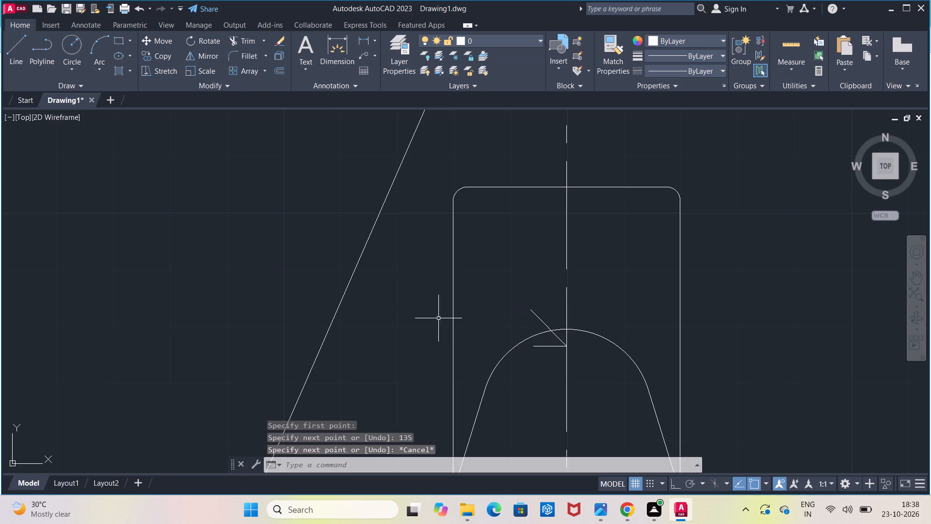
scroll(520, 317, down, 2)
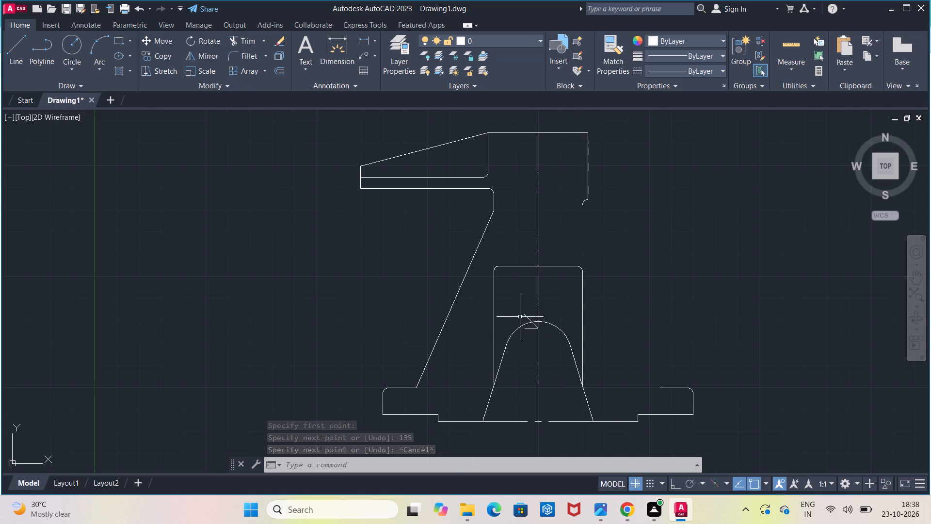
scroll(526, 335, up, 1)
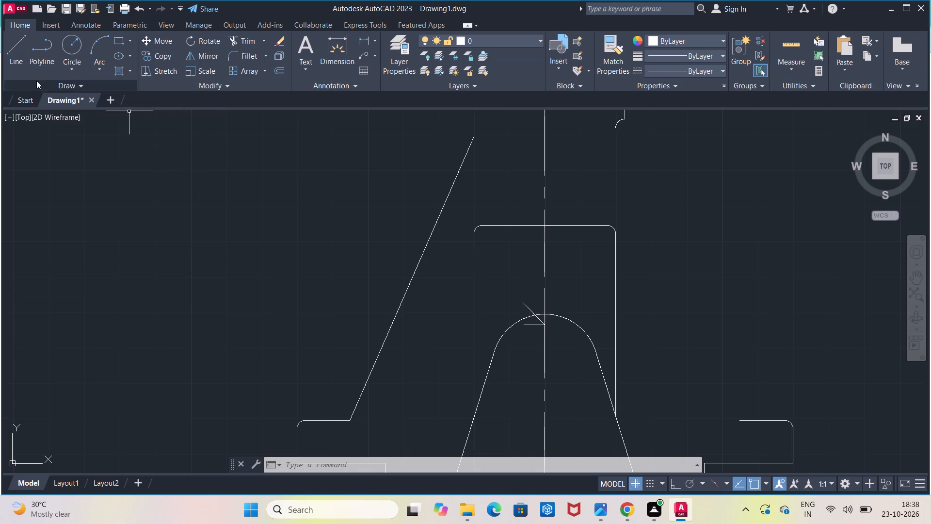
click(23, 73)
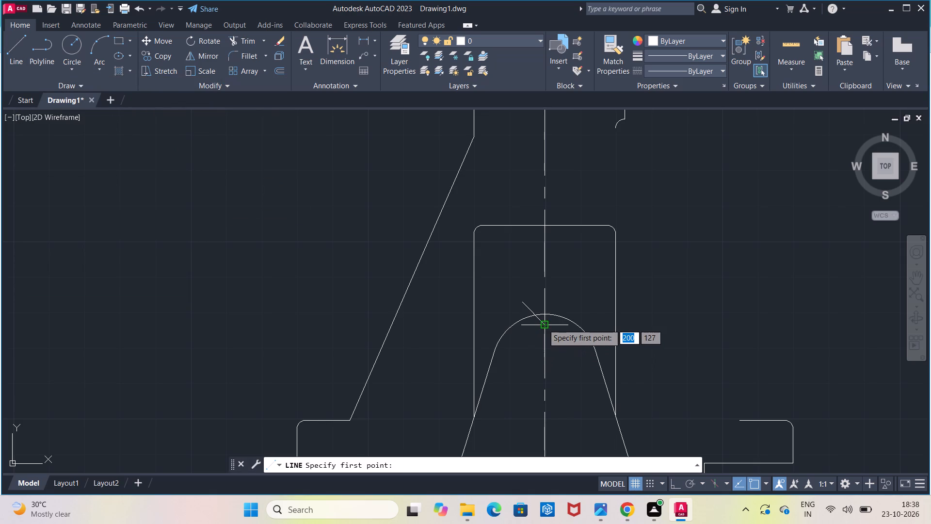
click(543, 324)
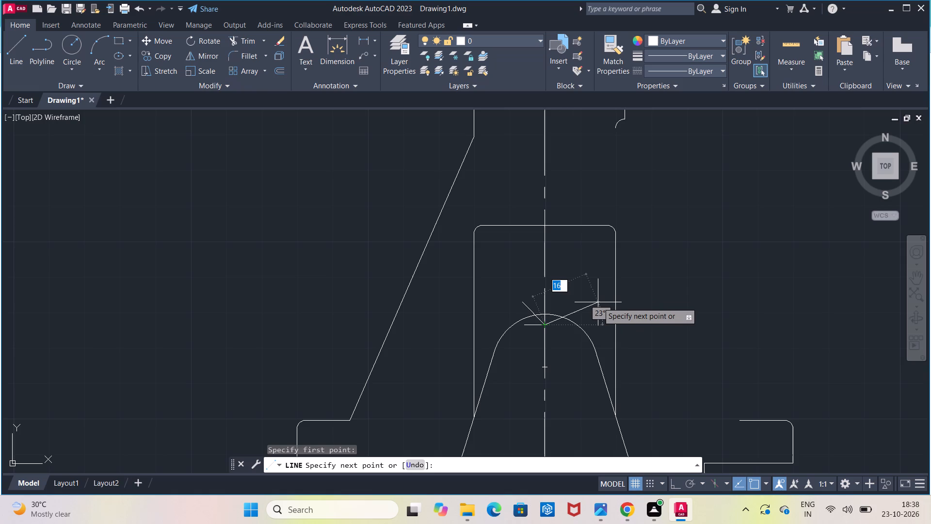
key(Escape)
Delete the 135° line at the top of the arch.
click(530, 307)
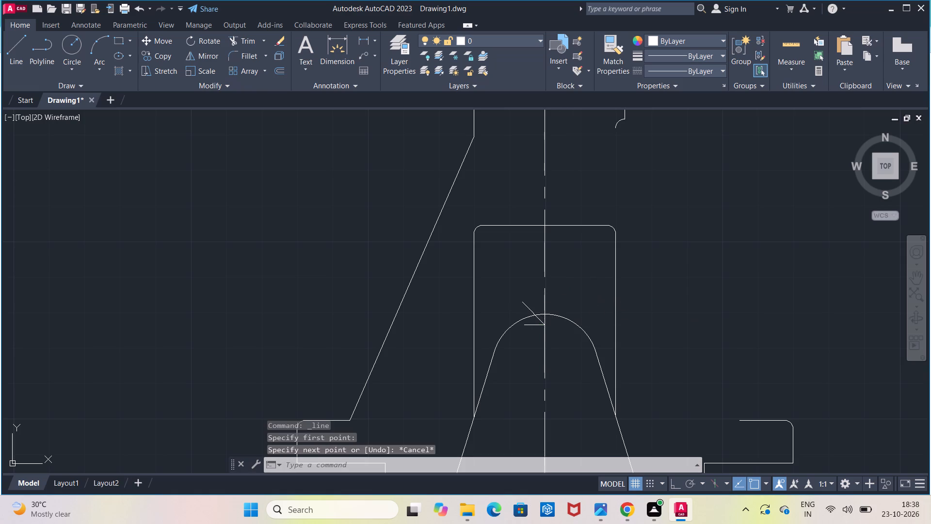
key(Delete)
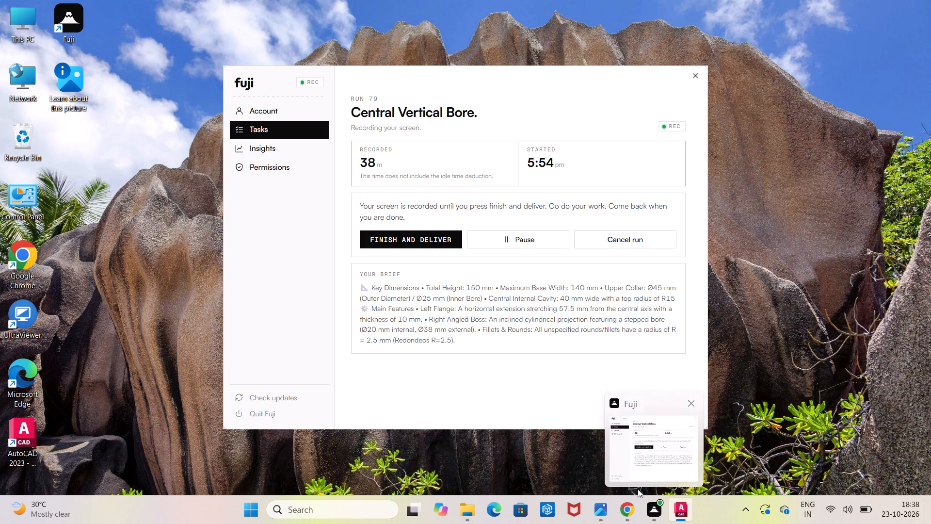
Switch to the tutorial video in Chrome and go back to about 7:34 to examine the reference drawing's dimensions, then return to AutoCAD.
click(610, 463)
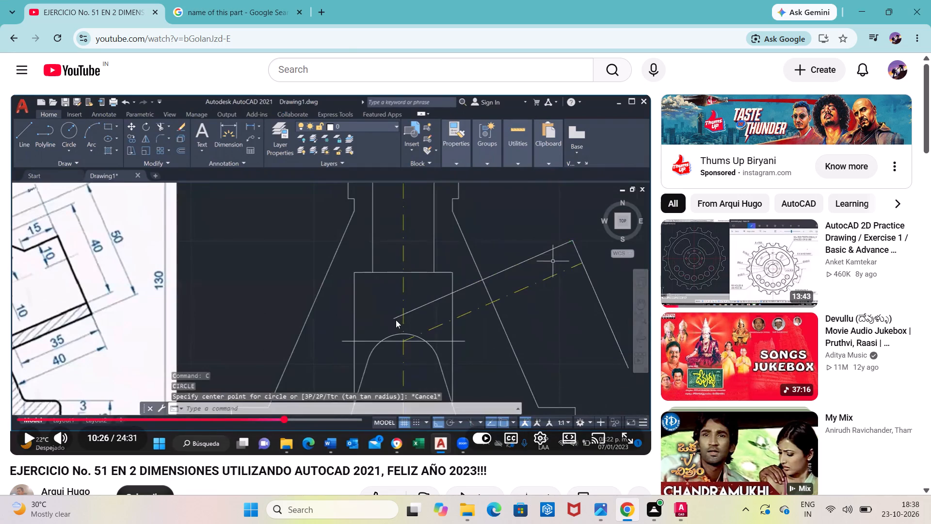
click(396, 320)
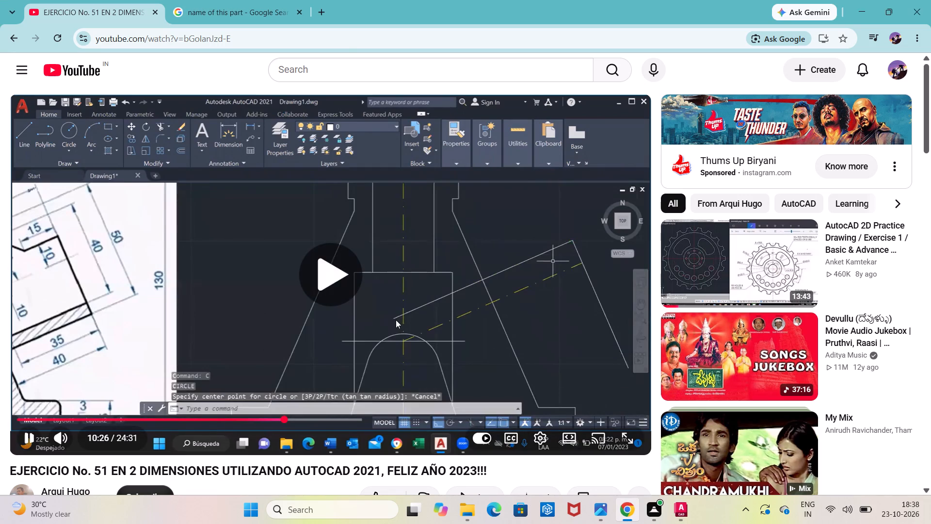
click(269, 413)
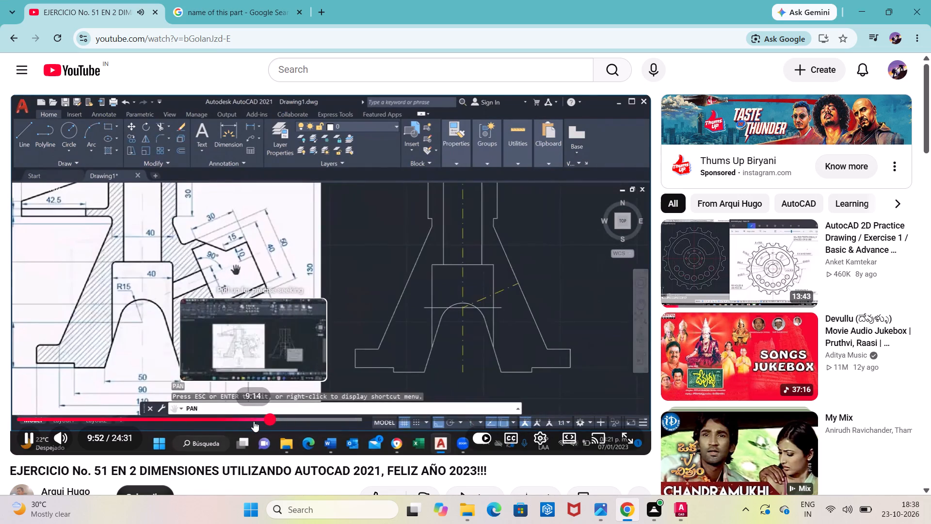
click(254, 421)
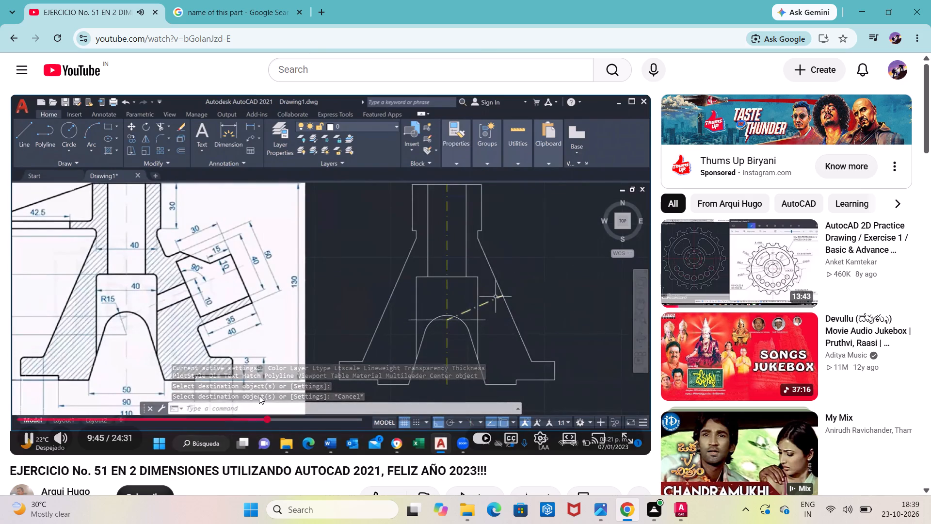
click(243, 416)
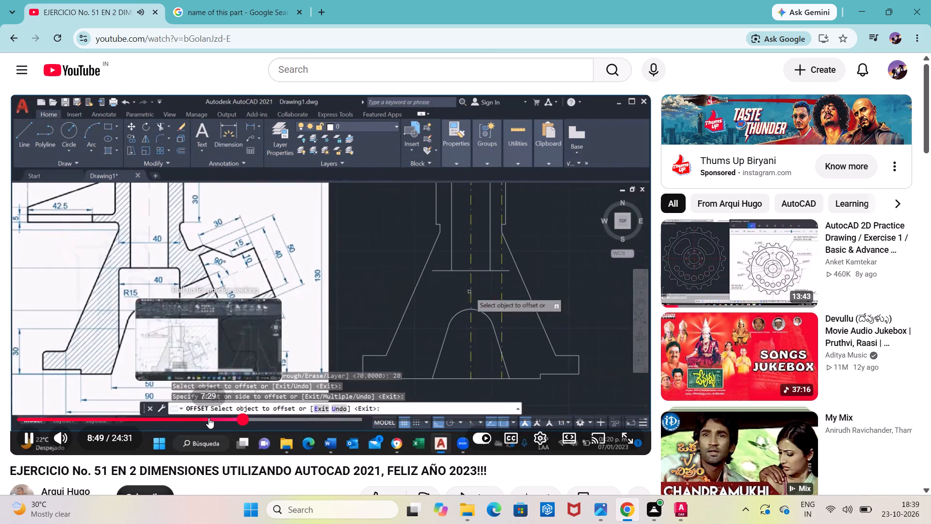
click(209, 418)
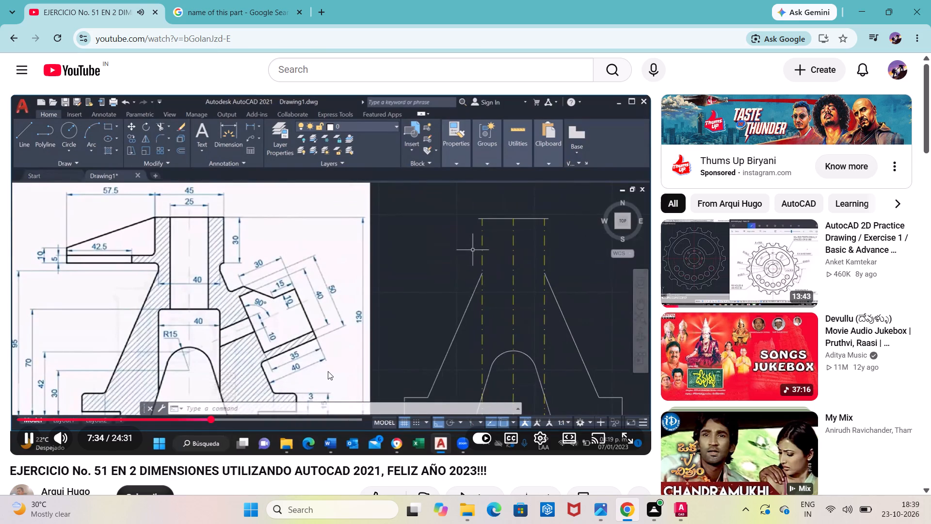
click(328, 371)
click(867, 6)
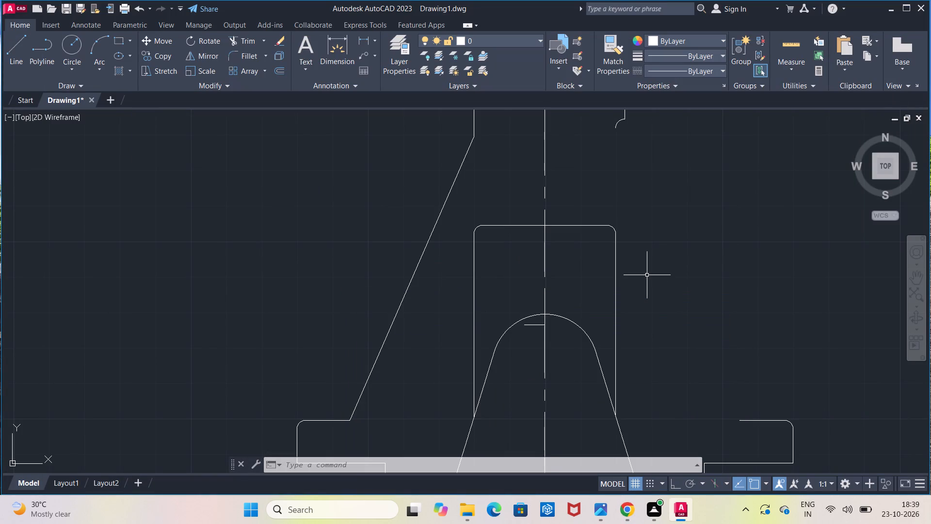
Measure the short vertical edge between the arm's lower fillet and the top of the left inclined side with linear dimensions.
scroll(647, 275, down, 1)
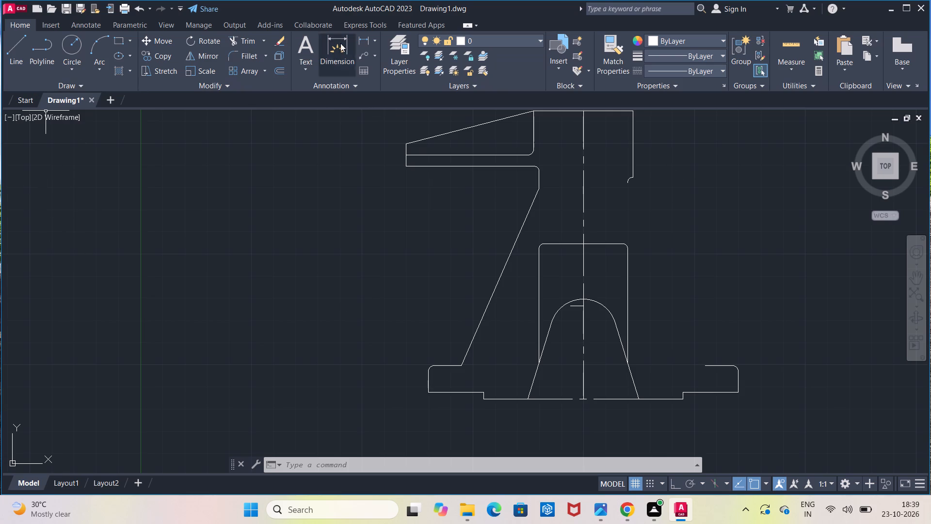
click(367, 42)
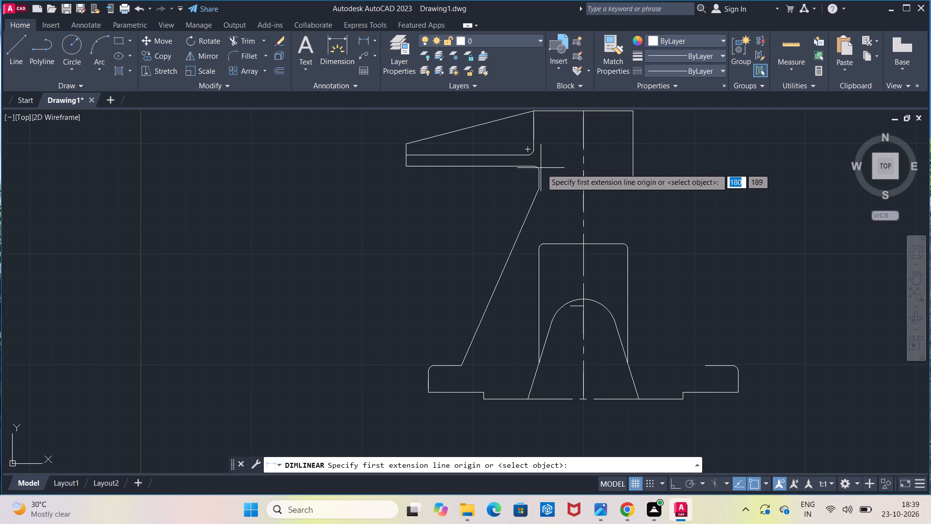
click(542, 172)
click(542, 186)
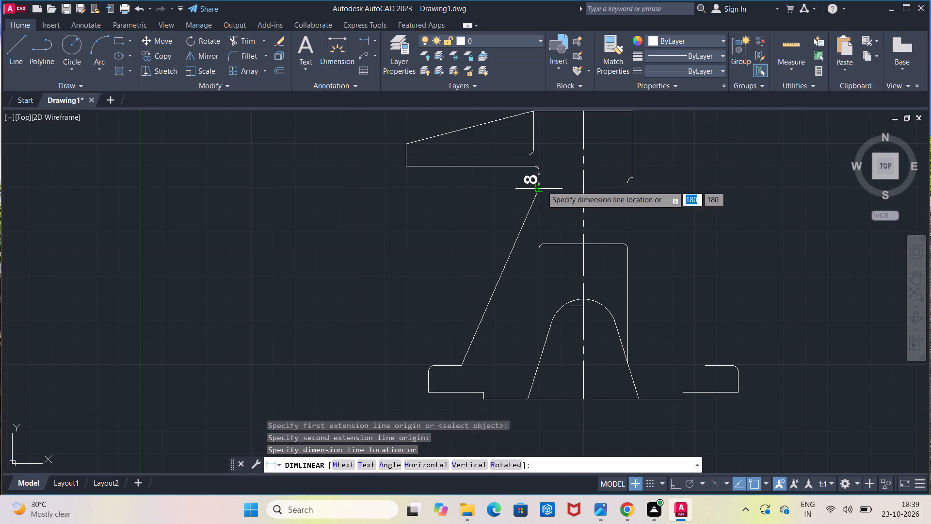
key(Escape)
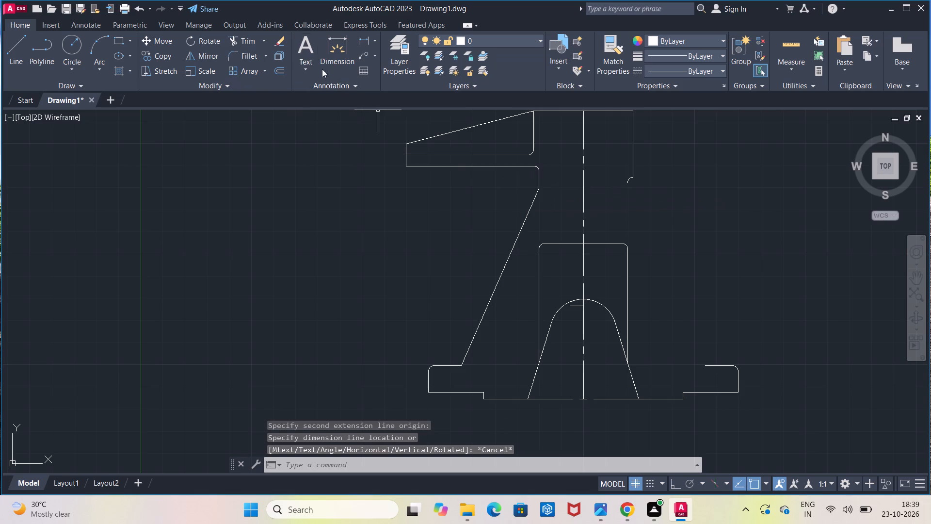
click(365, 42)
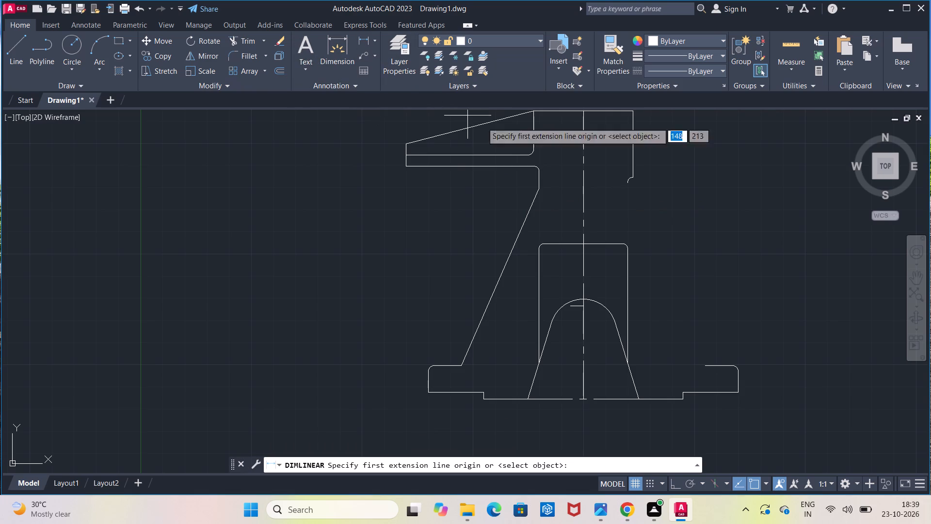
click(540, 186)
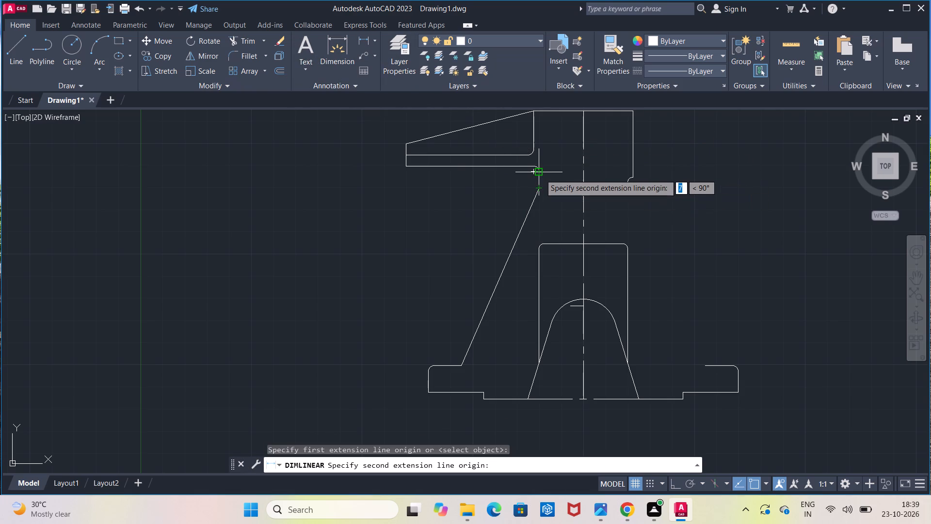
click(540, 174)
key(Escape)
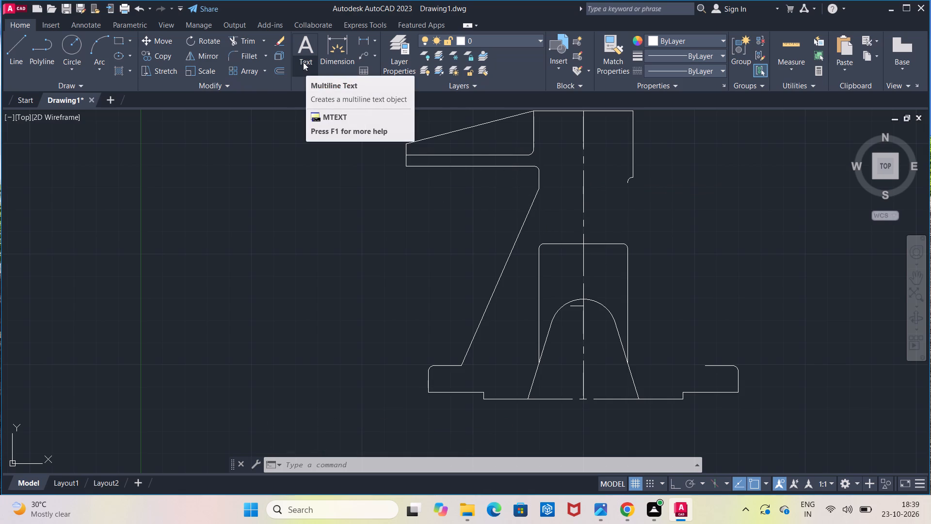
Measure the vertical distance from the arch's lower left end on the base to the top of the left inclined side.
click(359, 46)
click(529, 402)
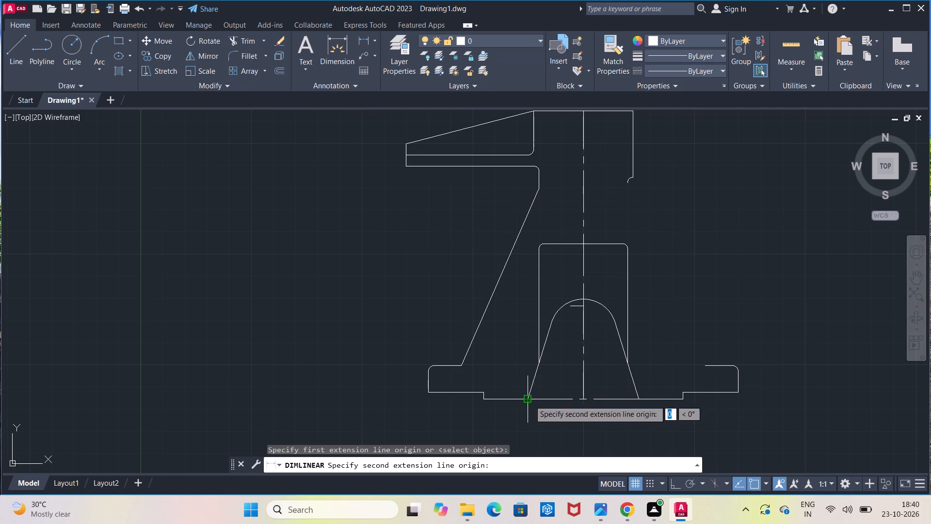
click(538, 187)
key(Escape)
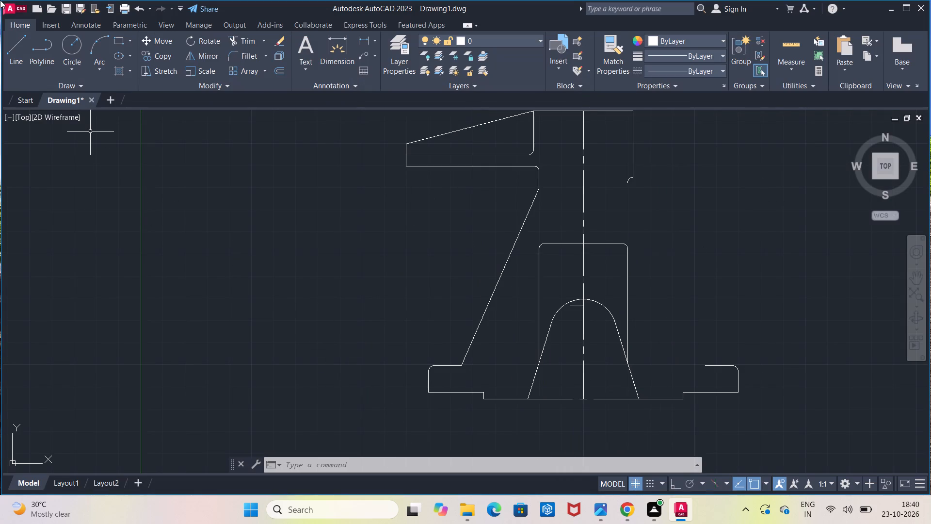
Draw a short vertical line below the right-hand fillet, ending level with the top of the left inclined side.
click(14, 63)
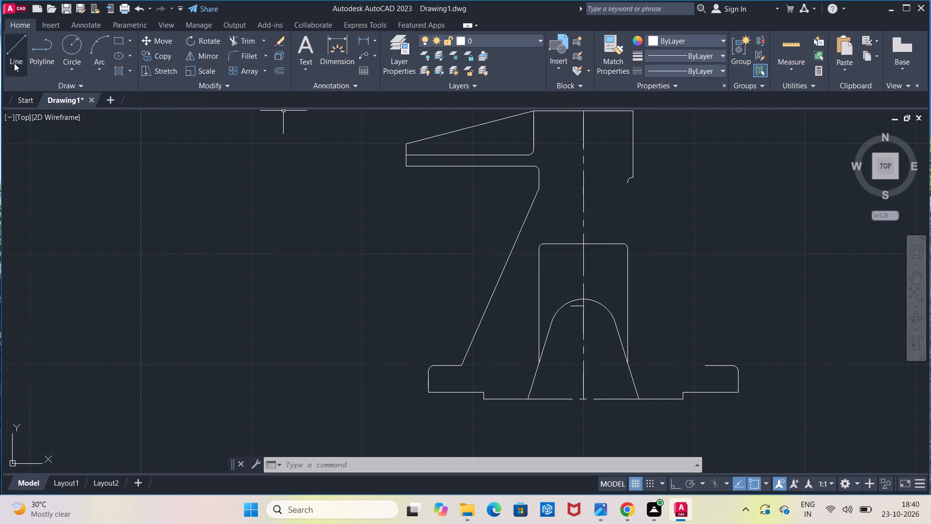
click(628, 189)
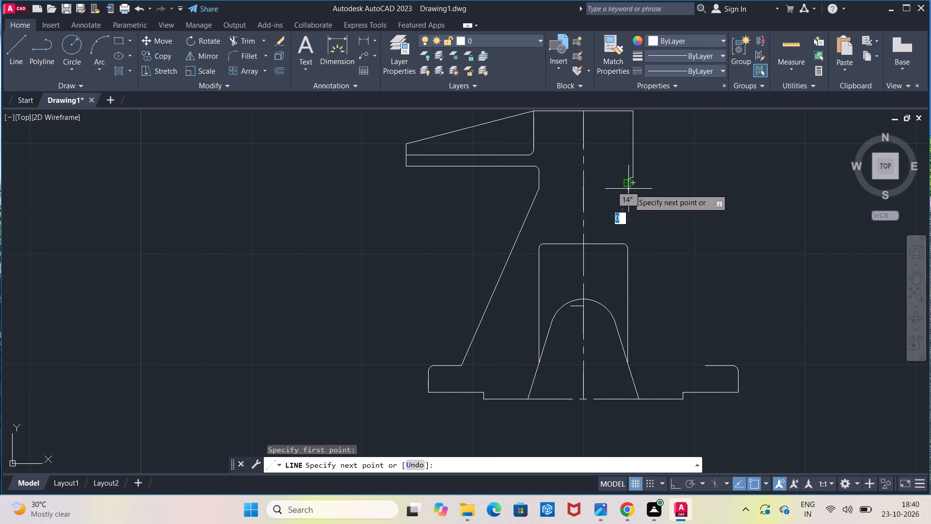
click(628, 186)
key(Escape)
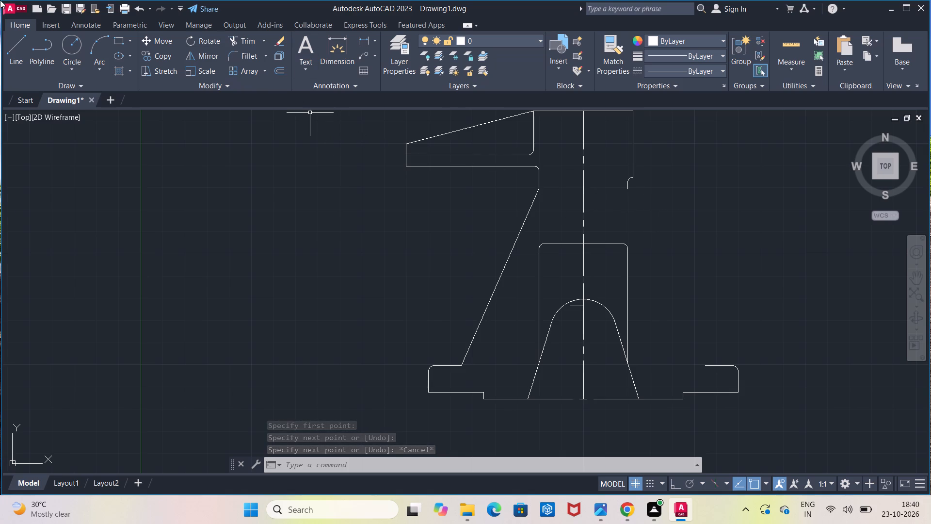
Draw the right inclined side from the short vertical line's lower end to the inner end of the right flange's top edge.
click(8, 53)
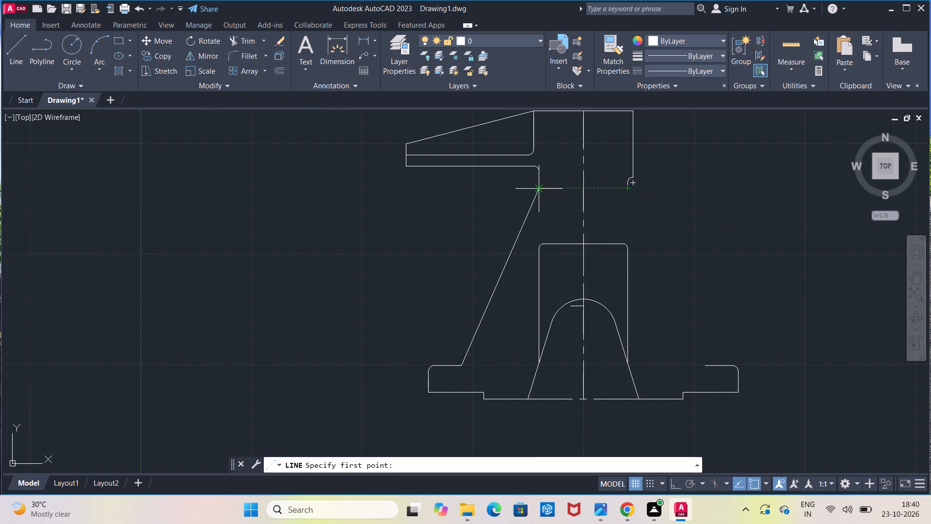
key(Escape)
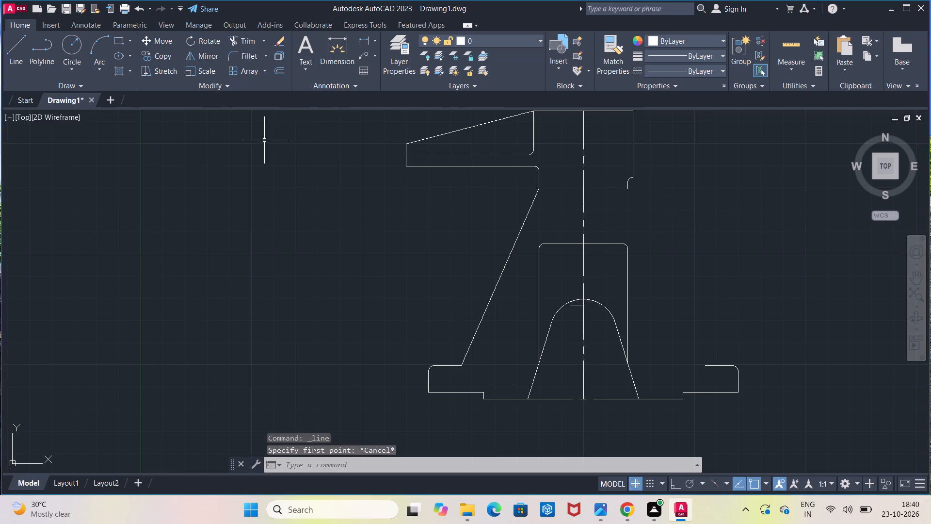
click(15, 62)
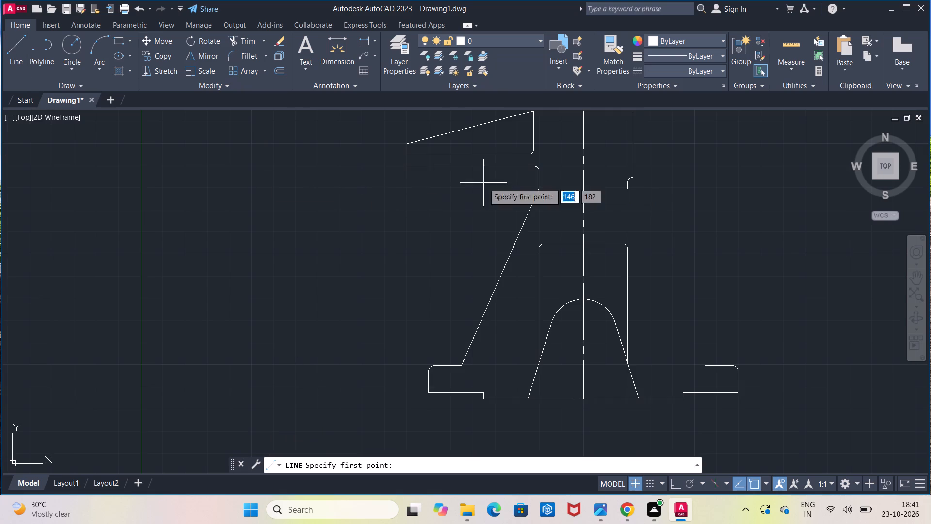
click(626, 191)
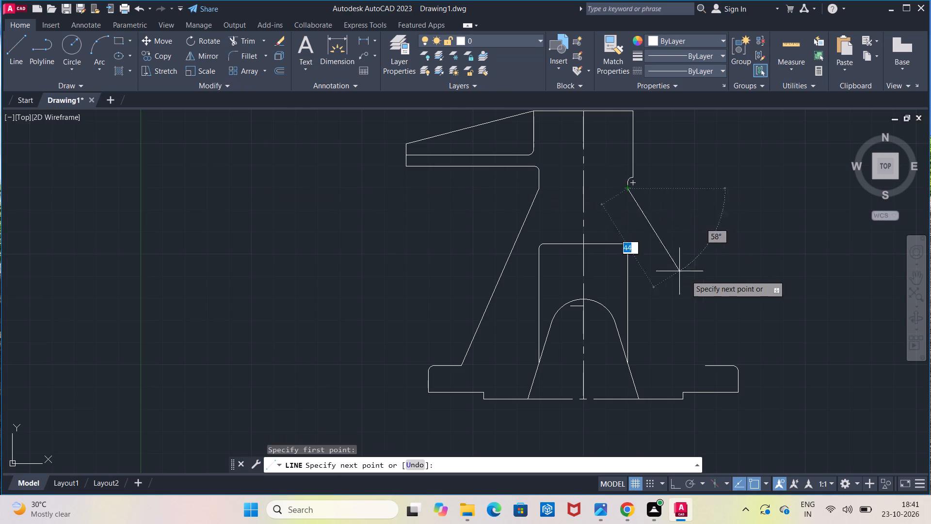
click(707, 365)
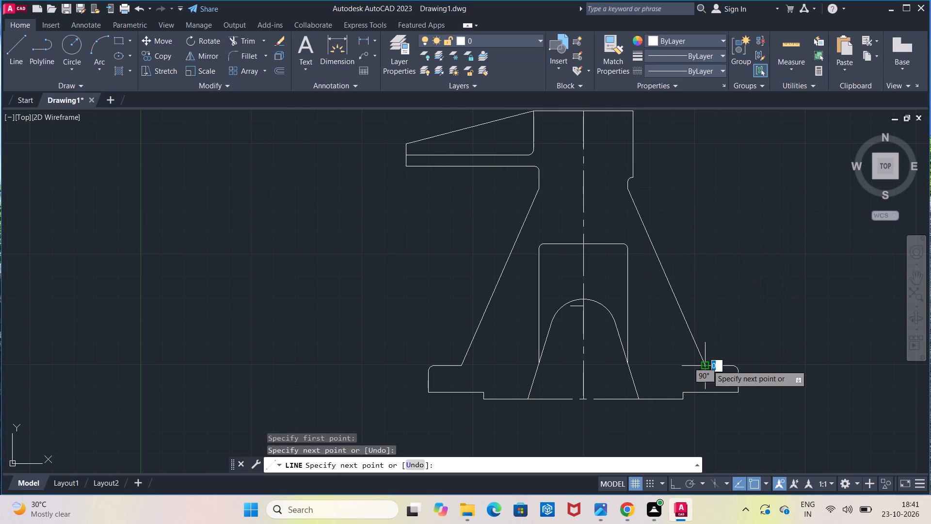
key(Escape)
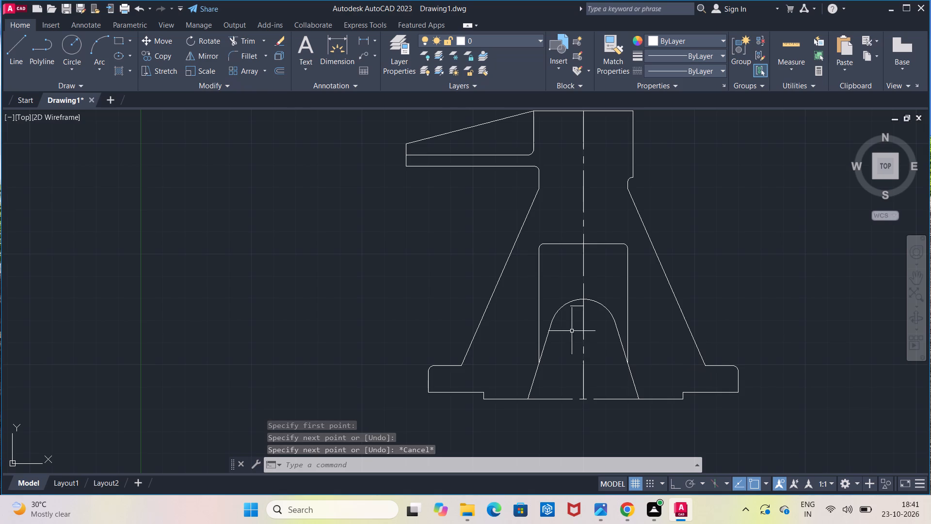
Measure the width between the two vertical sides of the inner round-cornered rectangle.
click(363, 40)
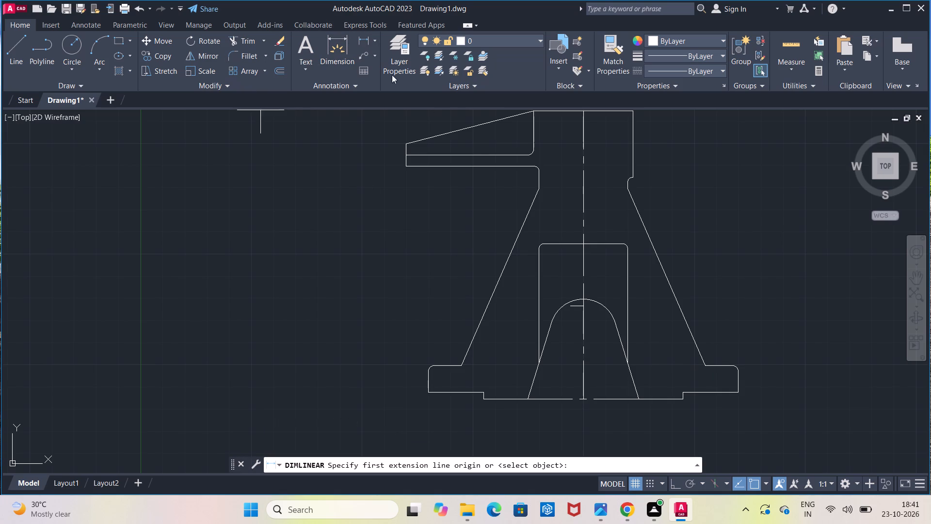
click(541, 282)
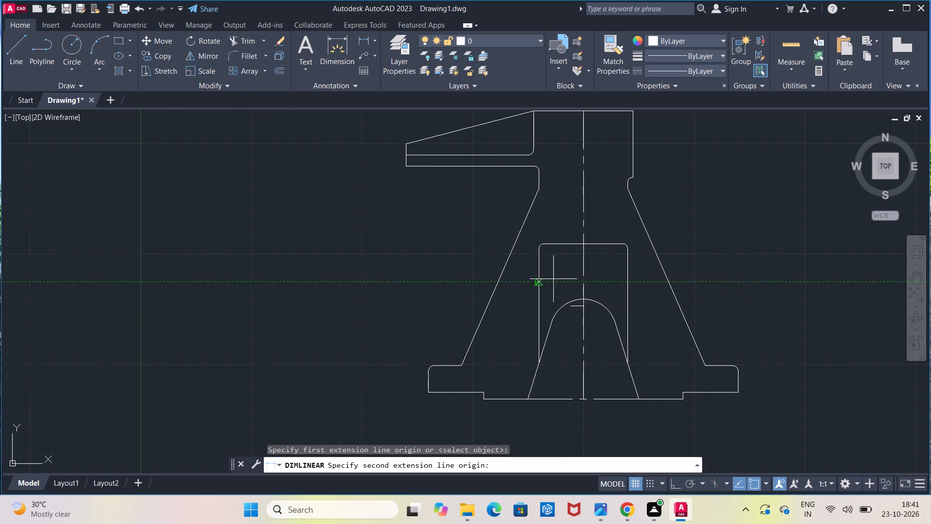
click(623, 279)
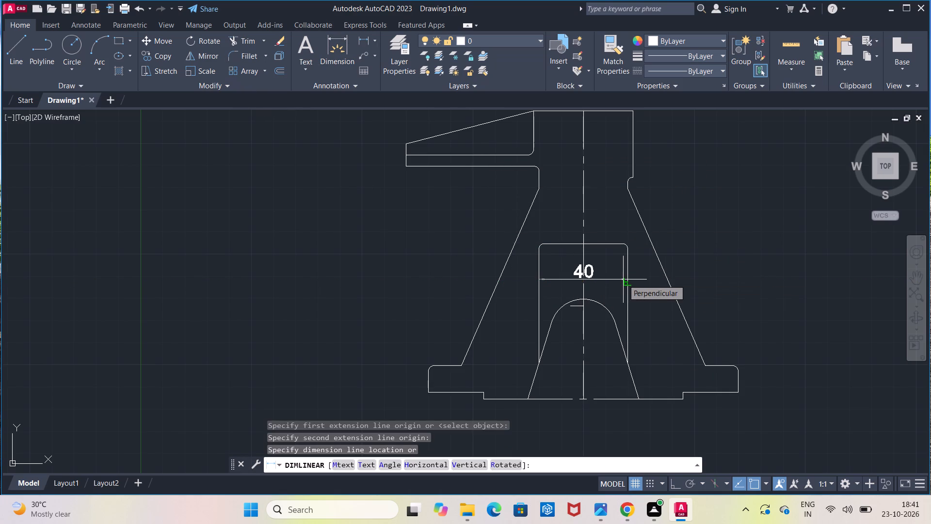
key(Escape)
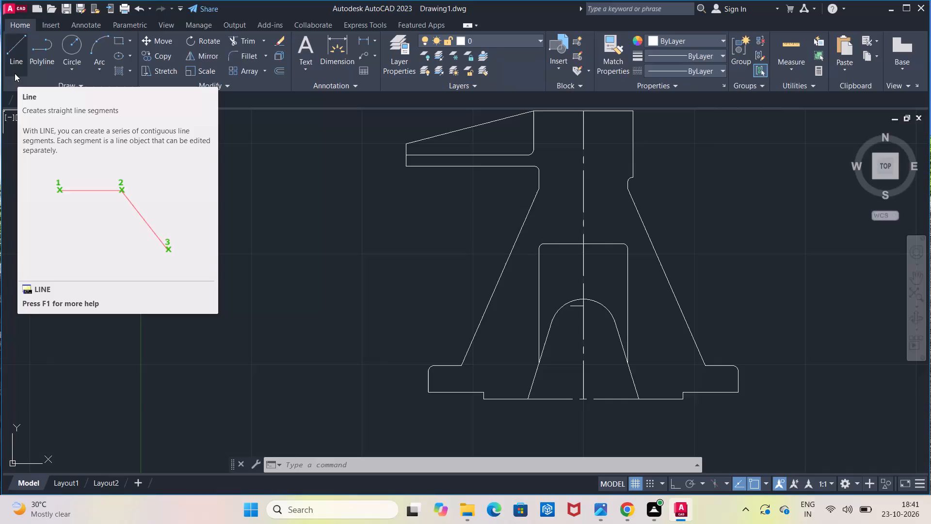
Draw a line about 40 long from the short horizontal line's end on the centreline, perpendicular to the right inclined side.
click(15, 73)
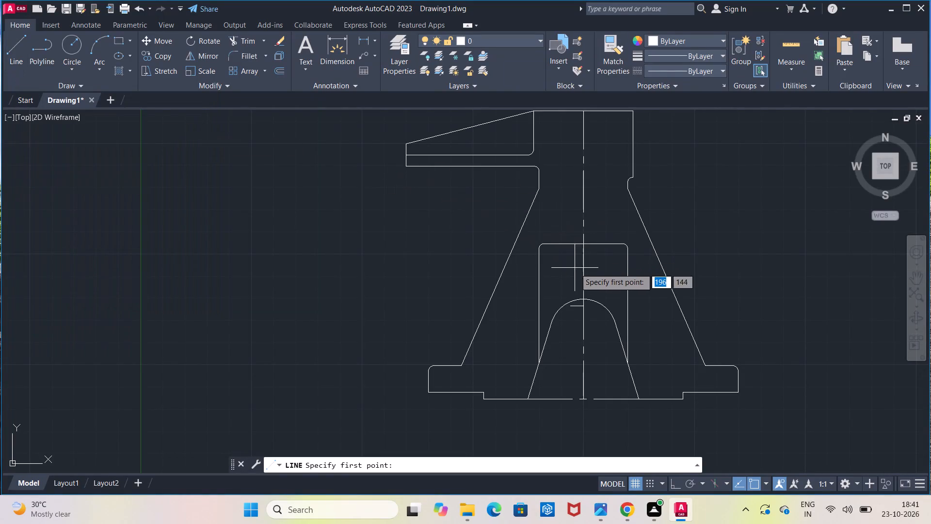
click(587, 305)
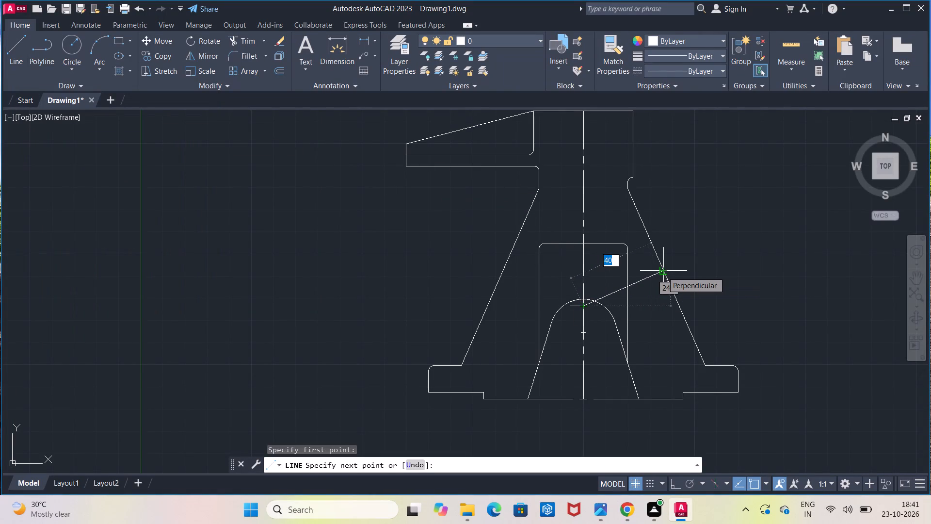
click(662, 272)
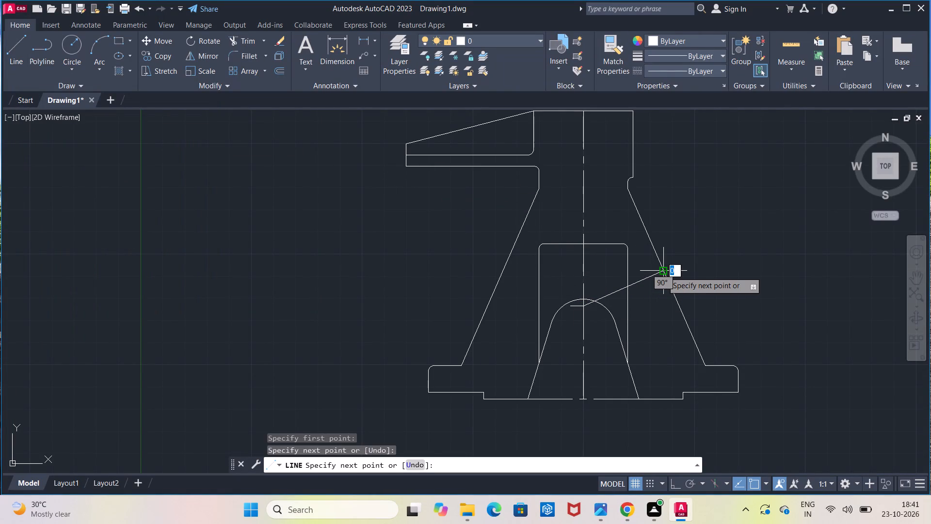
key(Escape)
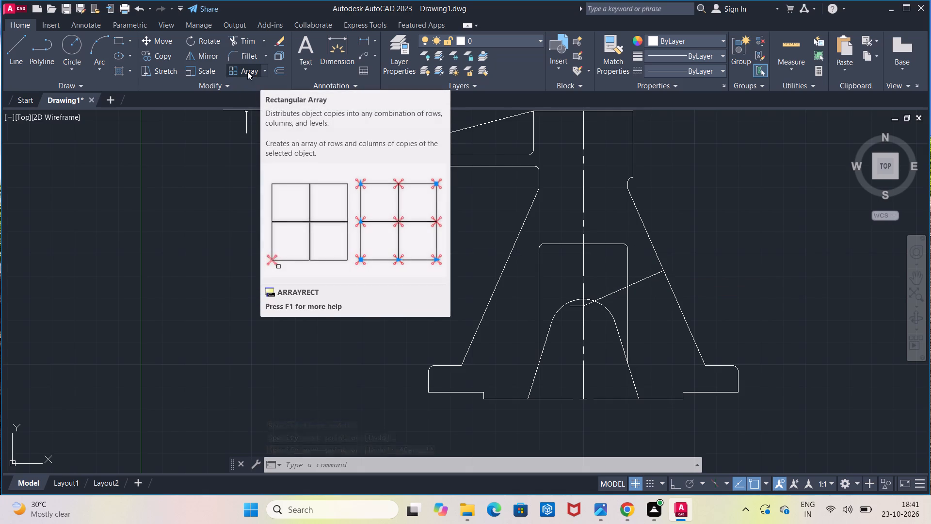
Offset the new inclined branch line by 10 to its upper side.
click(283, 70)
click(614, 290)
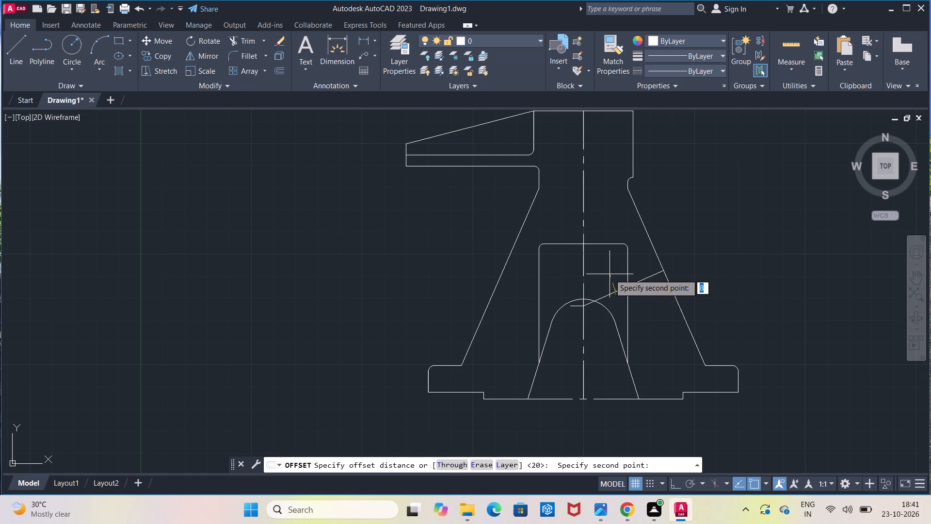
text(10)
key(Return)
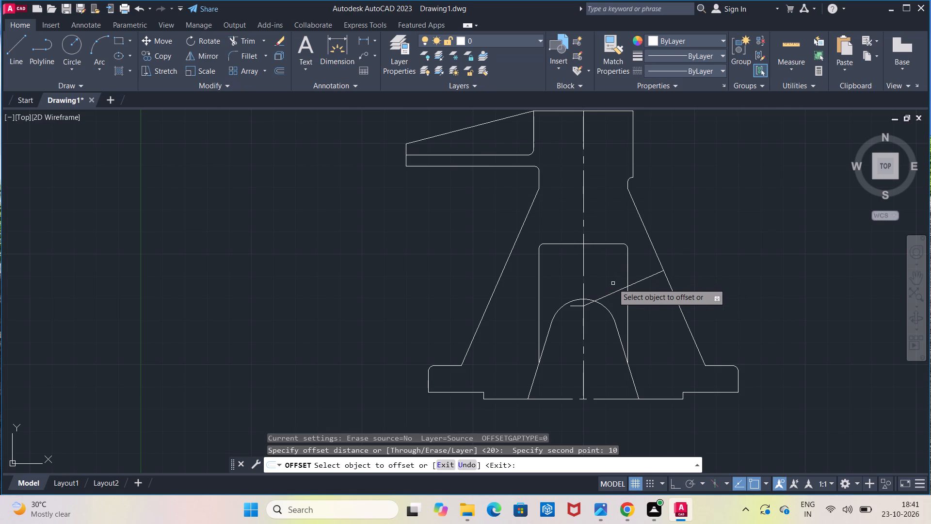
click(614, 291)
click(613, 284)
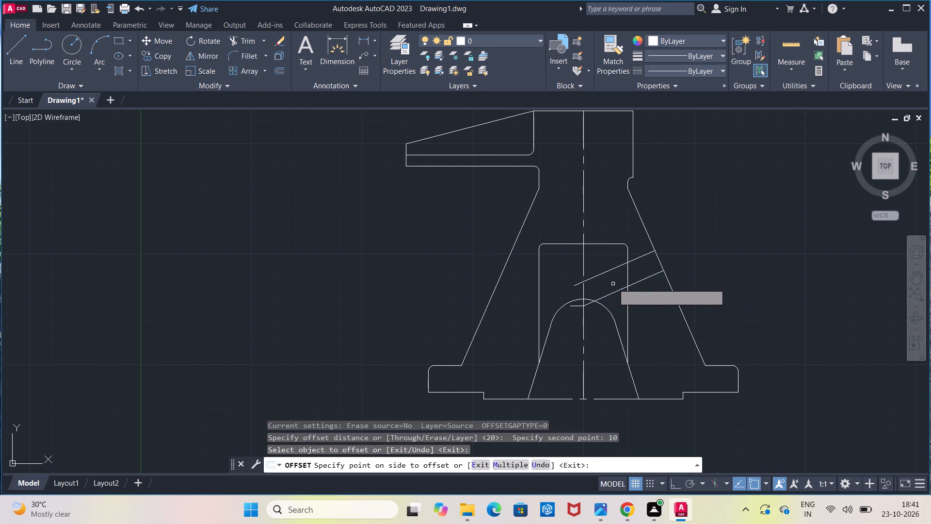
key(Escape)
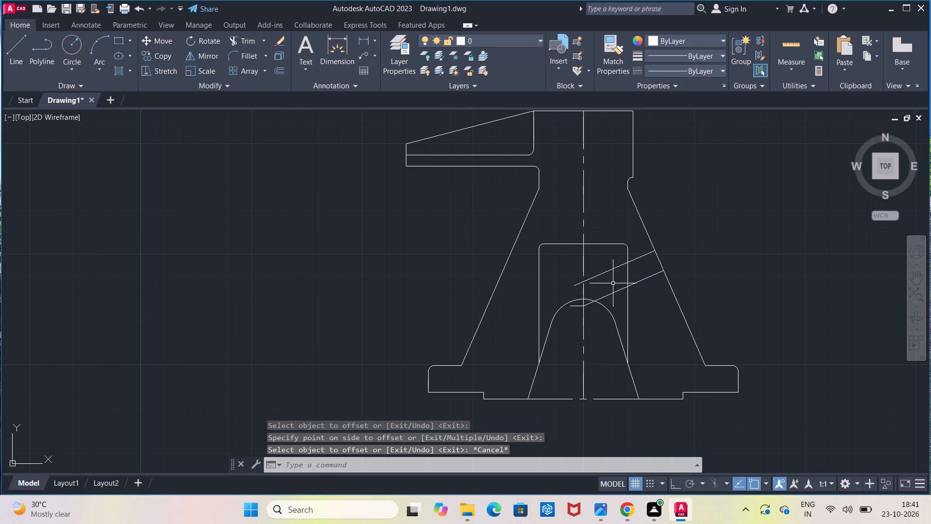
Trim both inclined branch lines back to the inner rectangle's right side and remove the short horizontal line inside the arch.
click(238, 45)
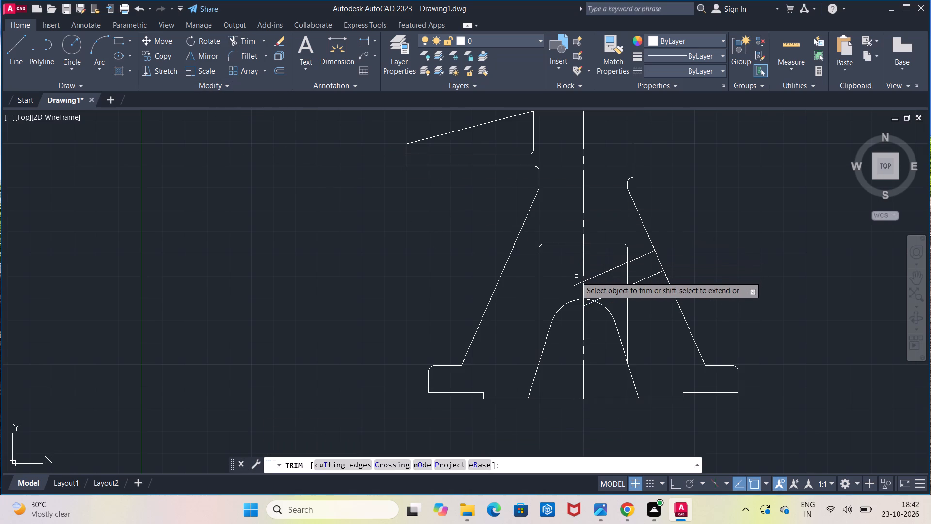
click(578, 282)
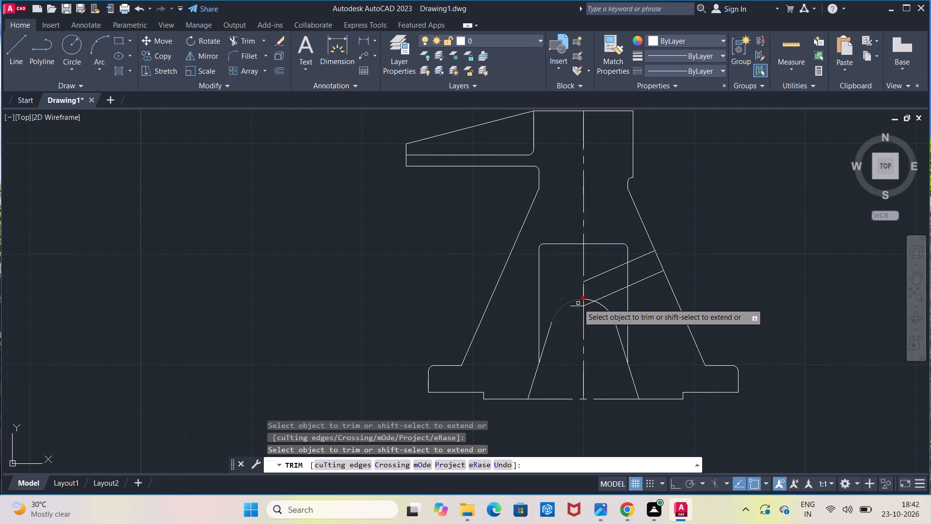
click(577, 308)
click(586, 306)
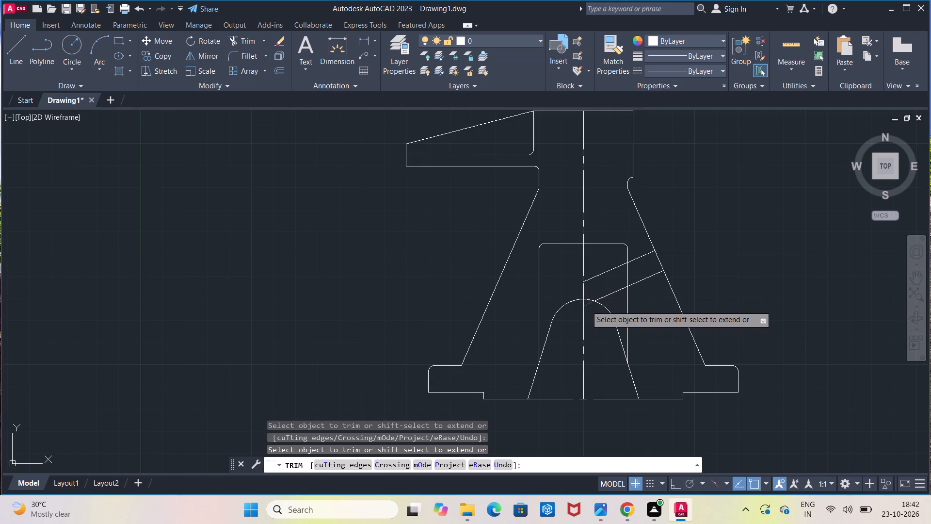
click(594, 278)
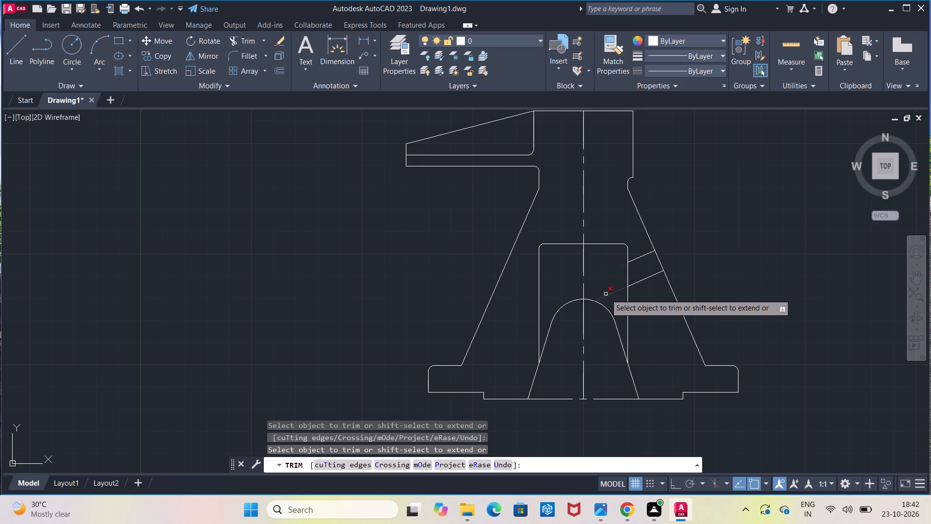
click(606, 294)
Check the angle between the vertical centreline and the upper inclined branch line with an angular dimension, without placing it.
key(Escape)
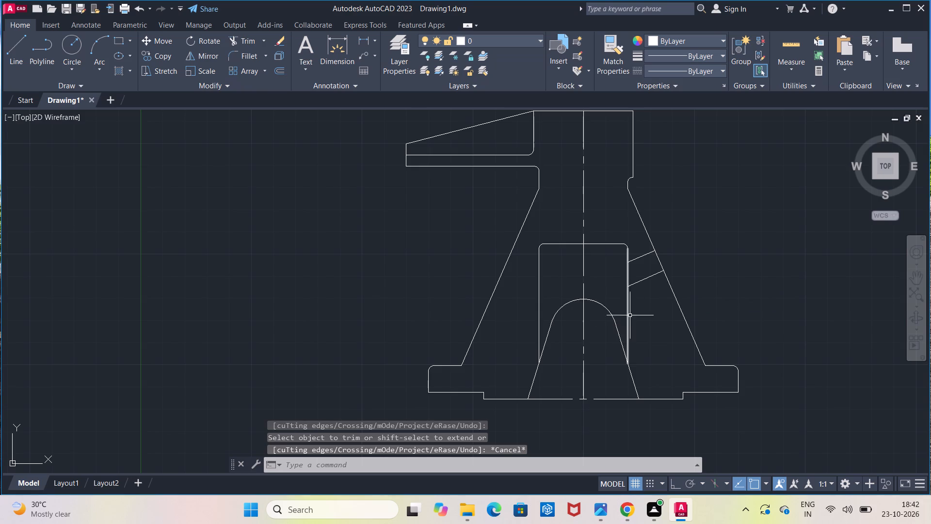
click(377, 41)
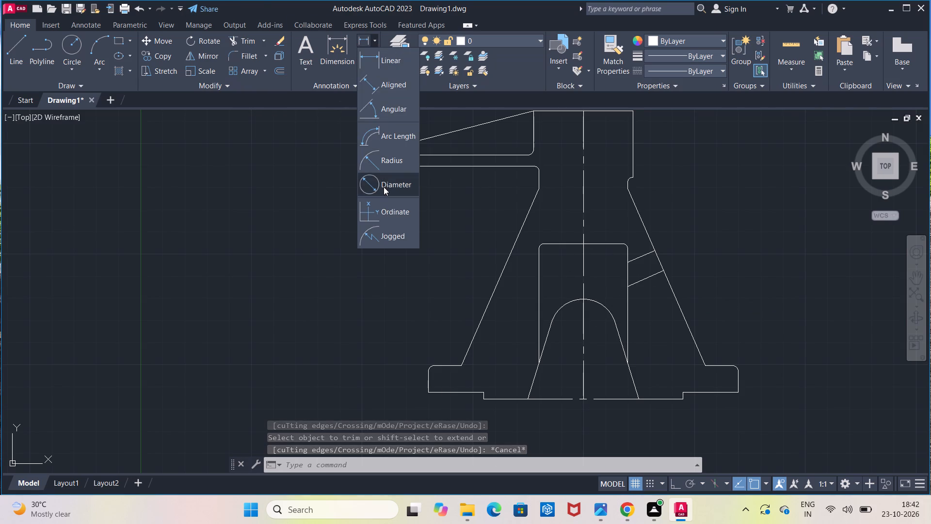
click(389, 118)
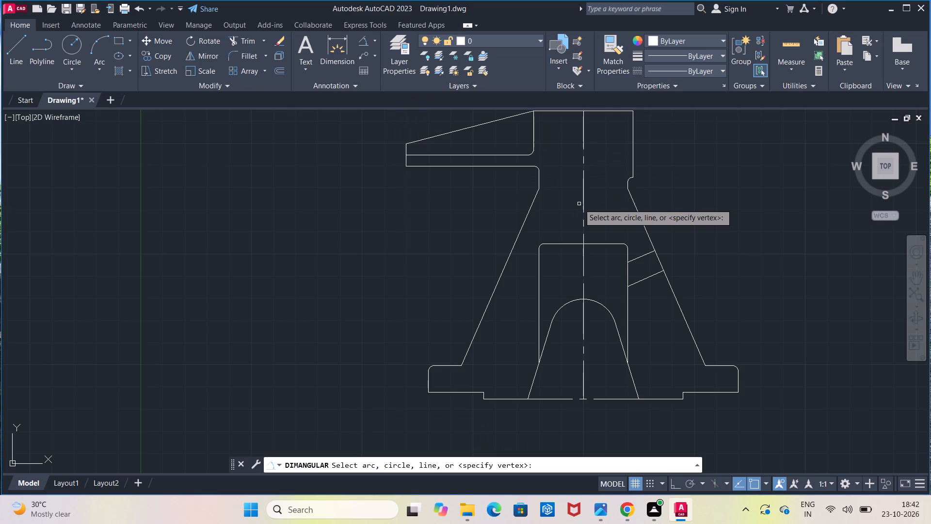
click(584, 205)
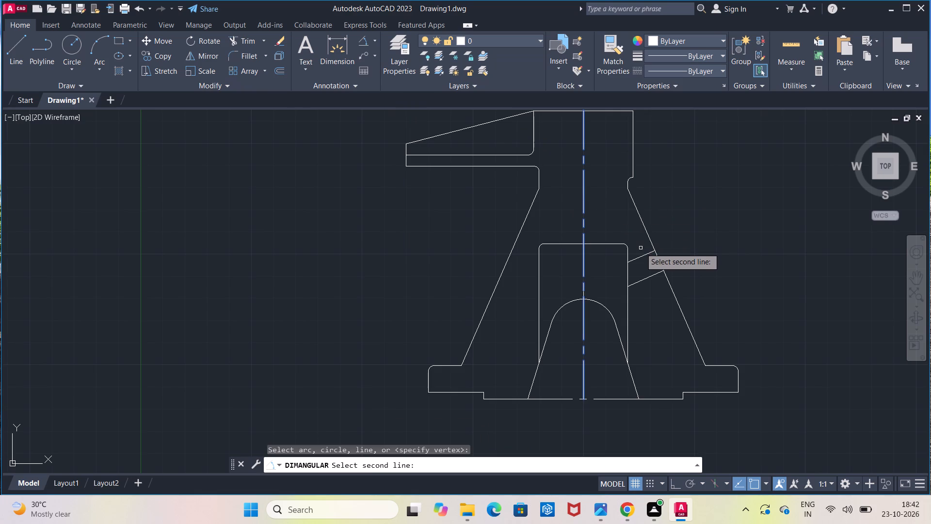
click(640, 256)
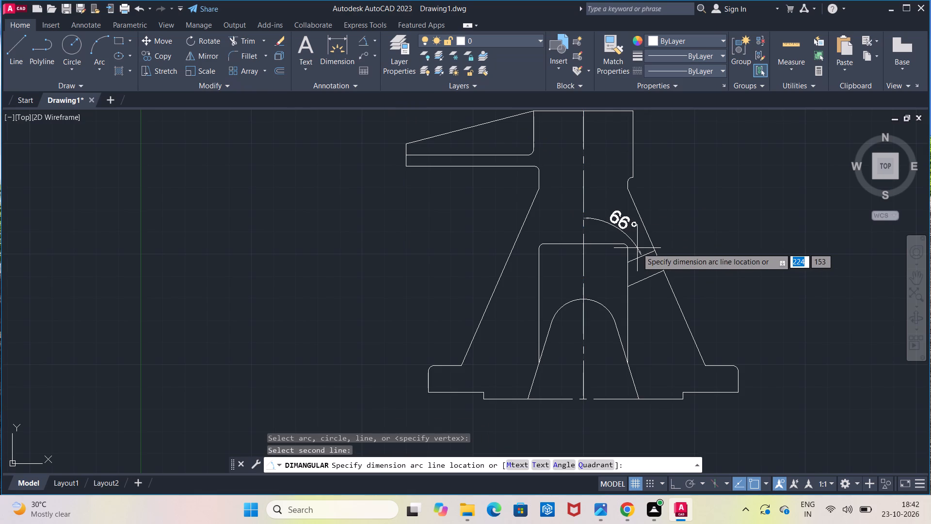
key(Escape)
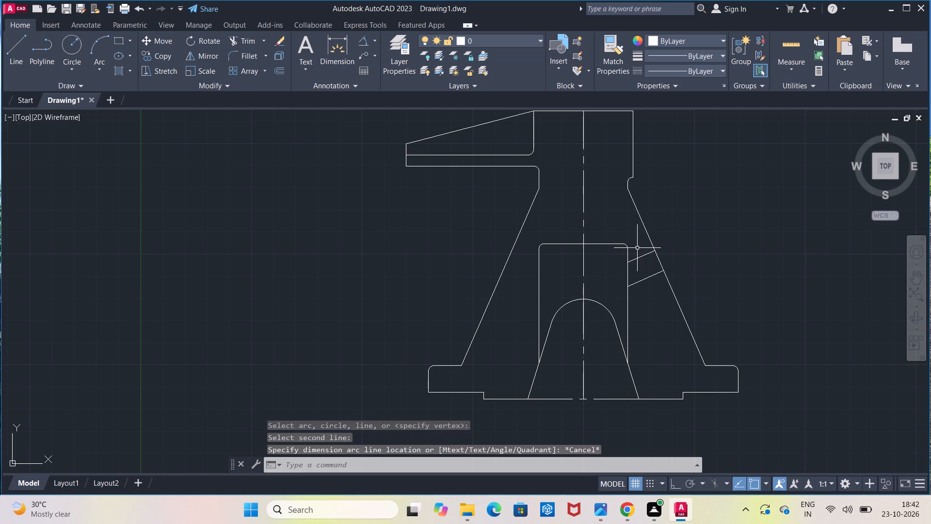
Check the angle between the right inclined side and the upper branch line with an angular dimension, without placing it.
click(362, 40)
click(646, 232)
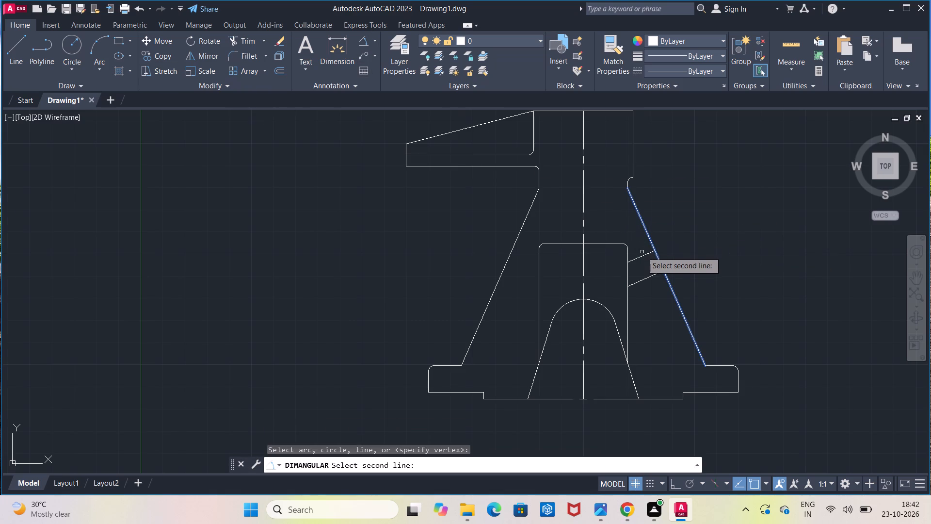
click(642, 254)
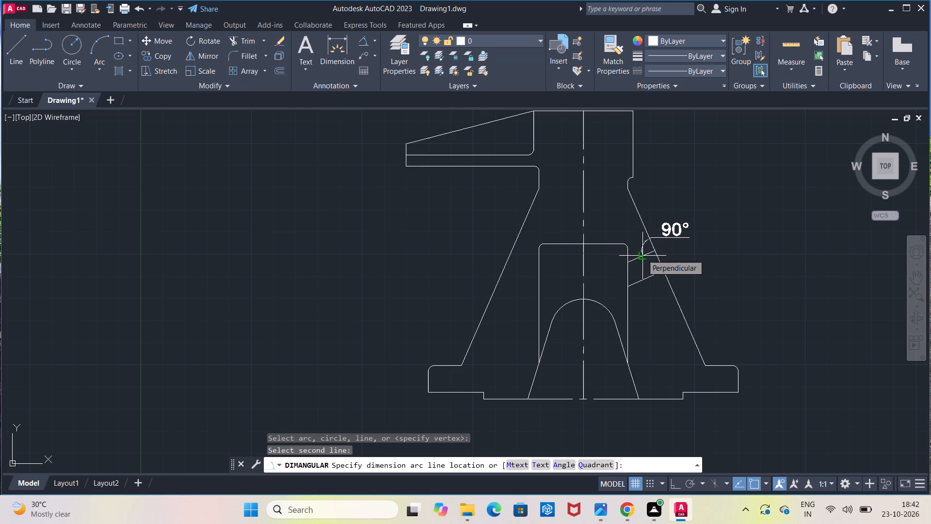
key(Escape)
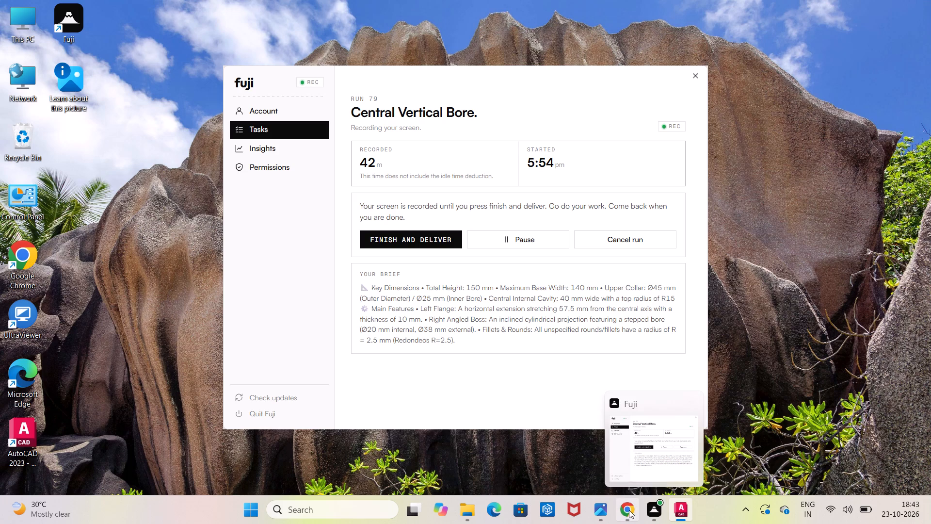
Switch to the tutorial video in Chrome and examine how the inclined branch's axis and outer end line are constructed, pausing there.
click(612, 488)
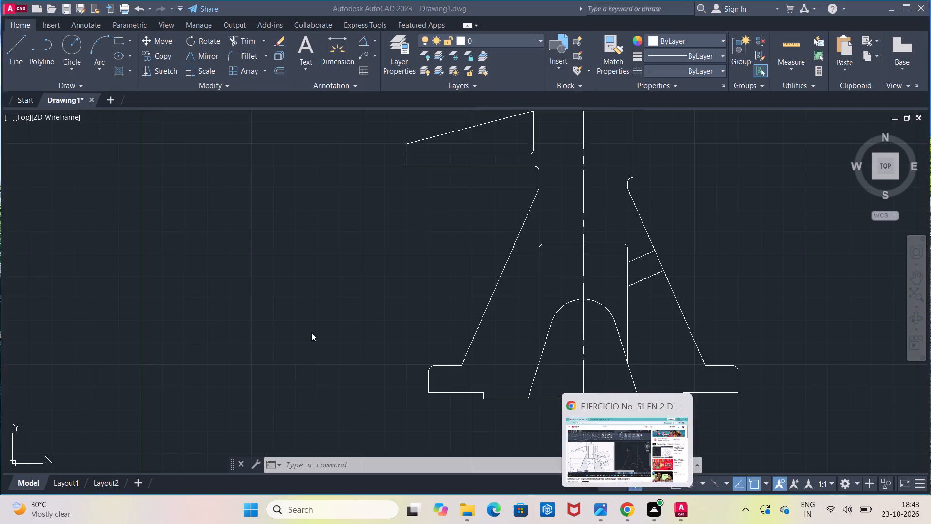
click(311, 332)
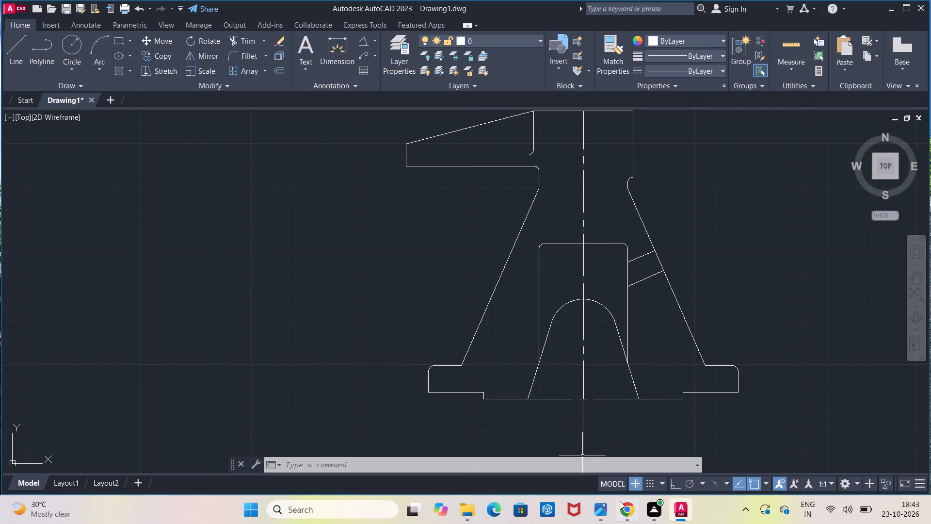
click(622, 506)
click(481, 350)
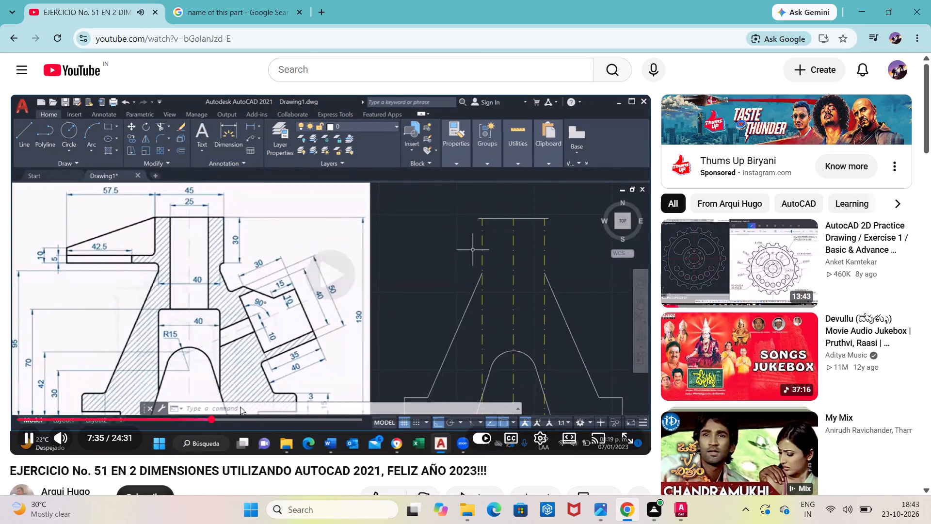
click(232, 415)
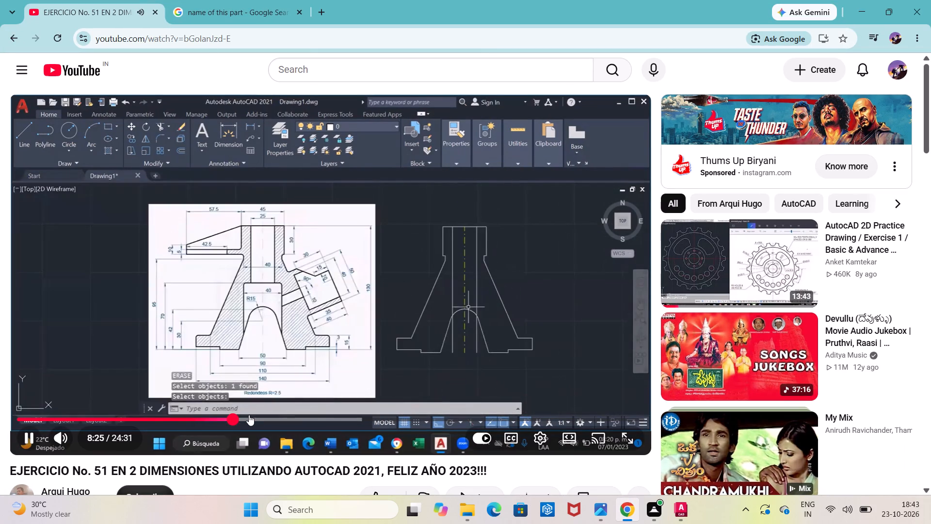
click(256, 416)
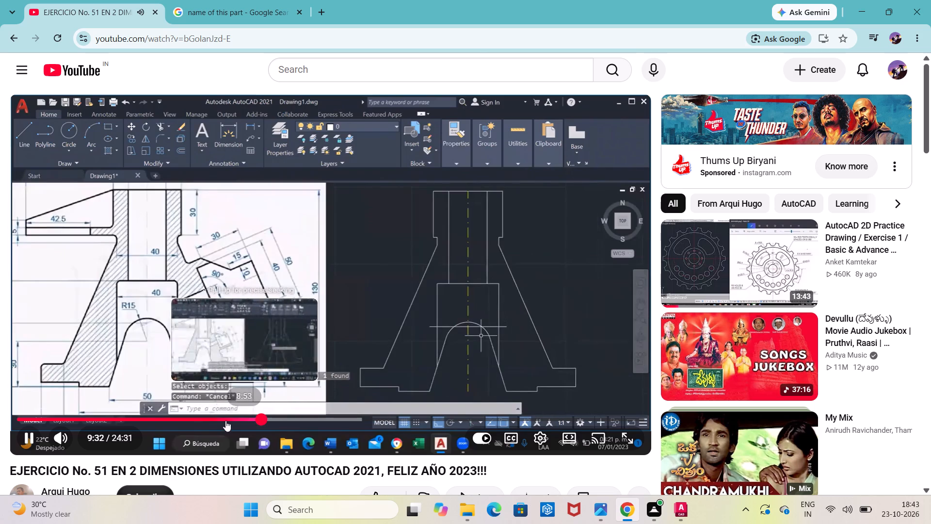
click(278, 418)
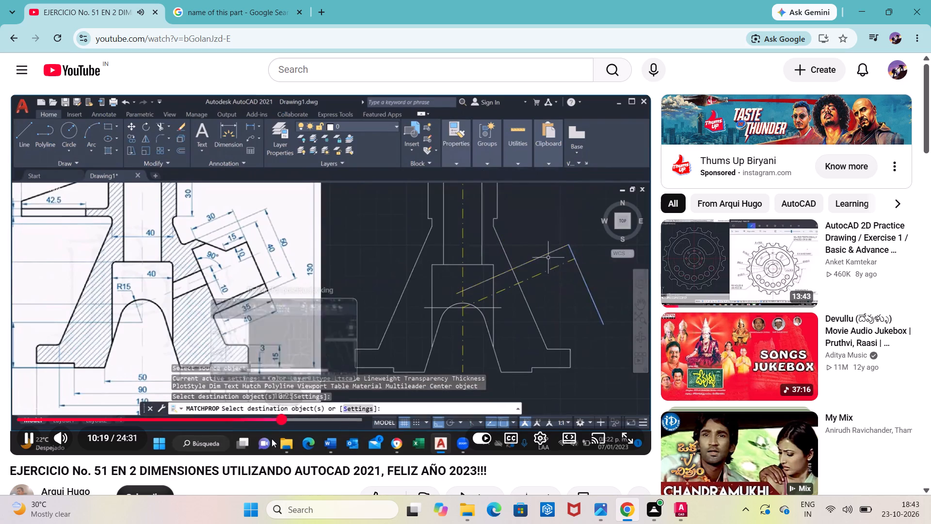
click(270, 418)
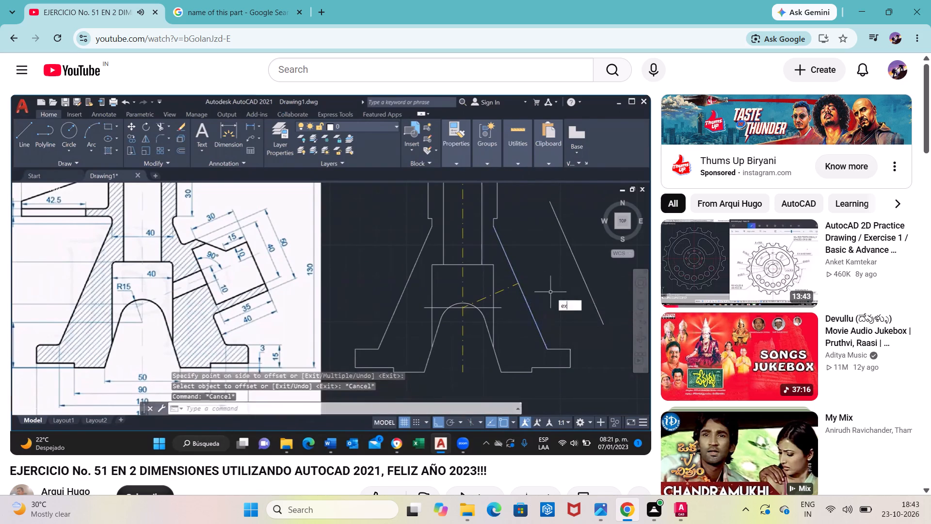
click(331, 343)
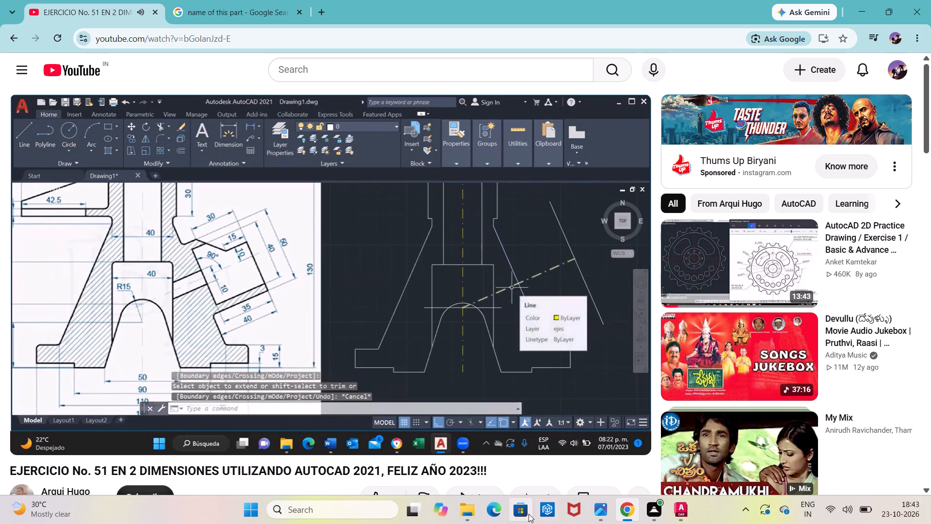
Switch back to AutoCAD and offset the body's right inclined side outward by 40.
click(674, 508)
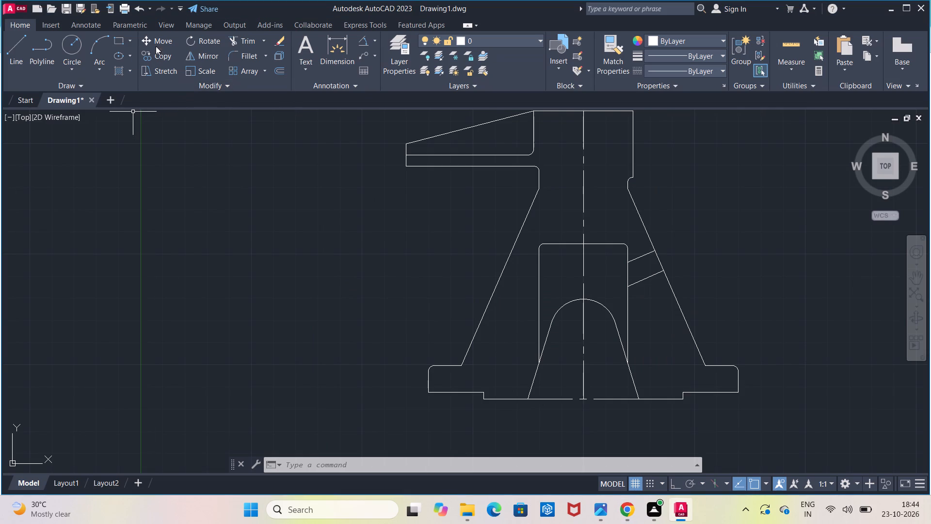
click(274, 67)
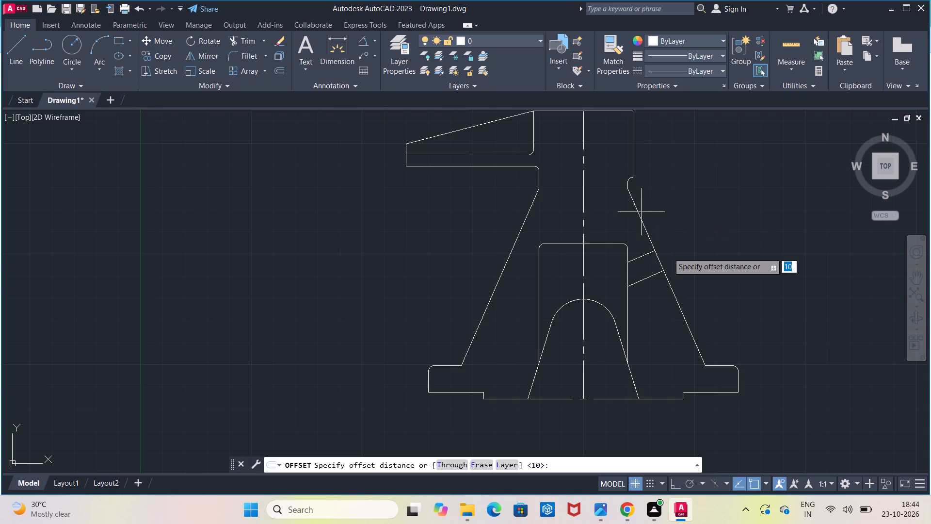
click(660, 260)
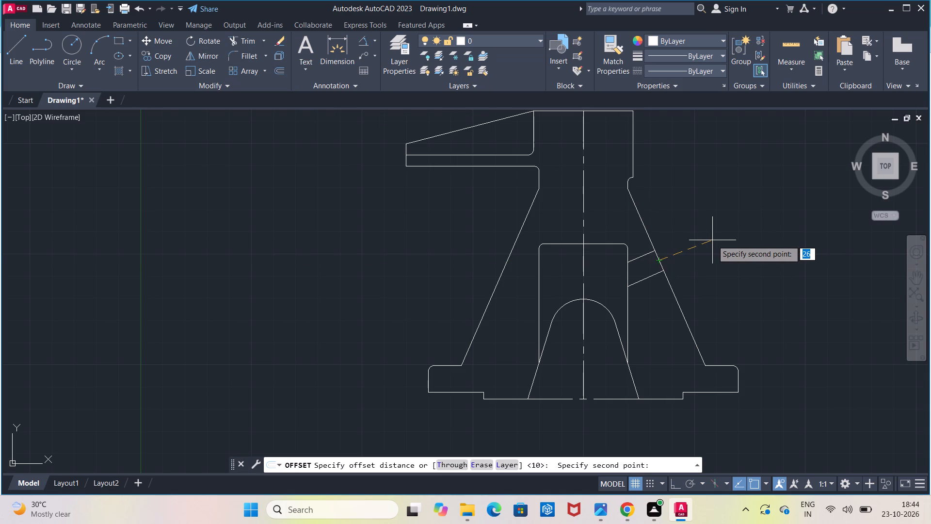
key(4)
key(0)
key(Return)
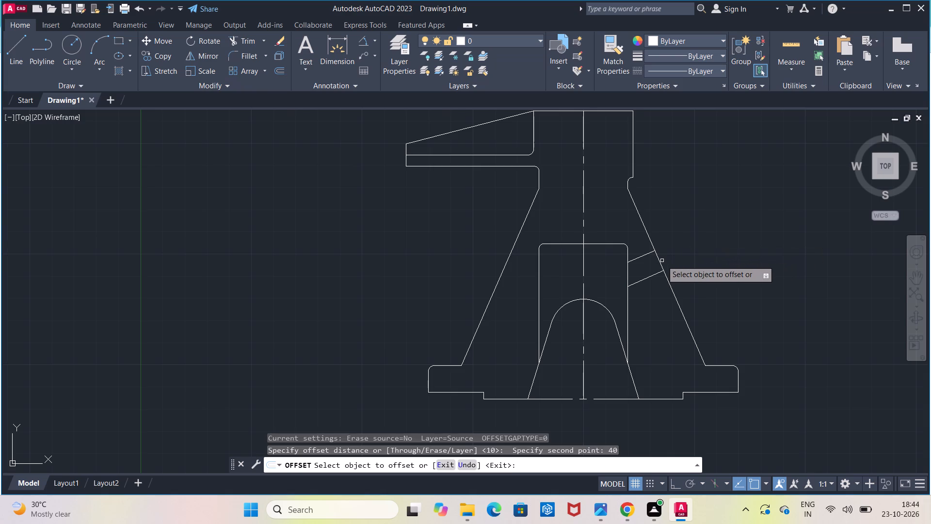
click(660, 262)
click(678, 252)
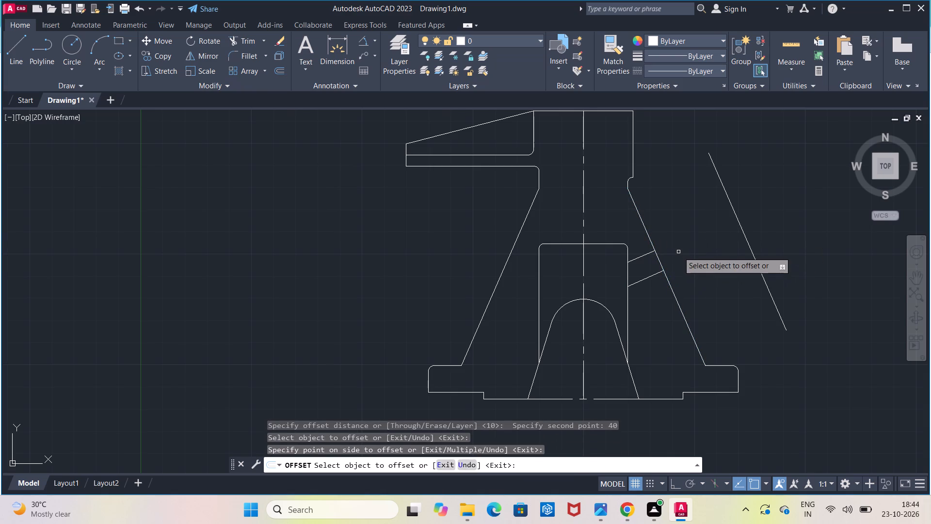
key(Escape)
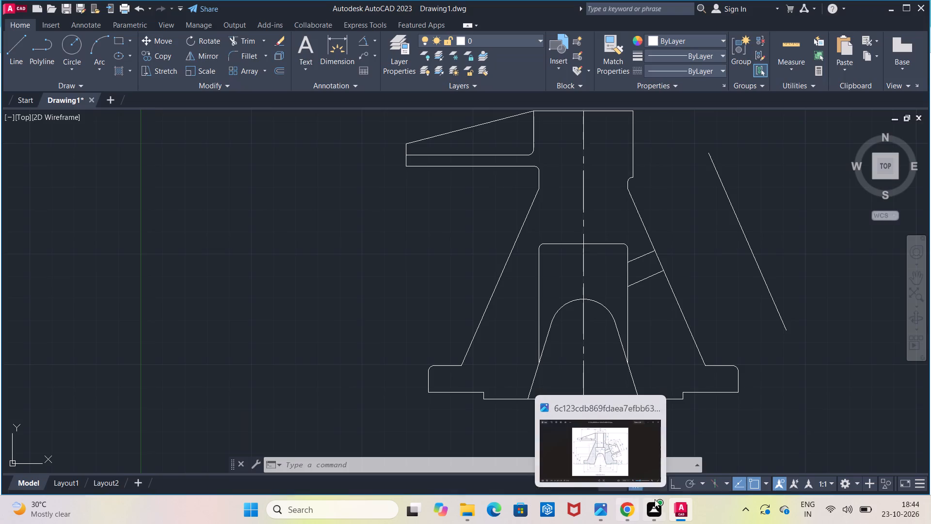
Switch to the tutorial video in Chrome and resume it to examine the next stage of the inclined branch.
click(627, 453)
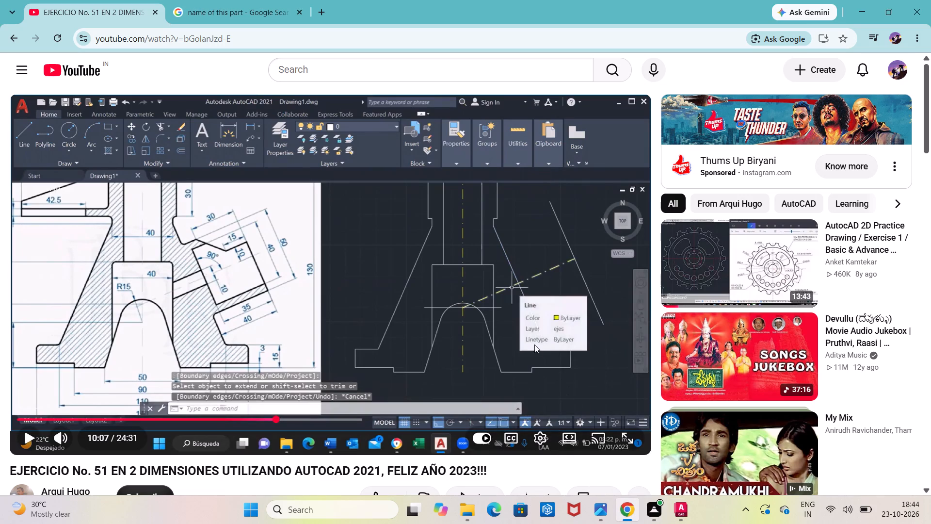
click(501, 335)
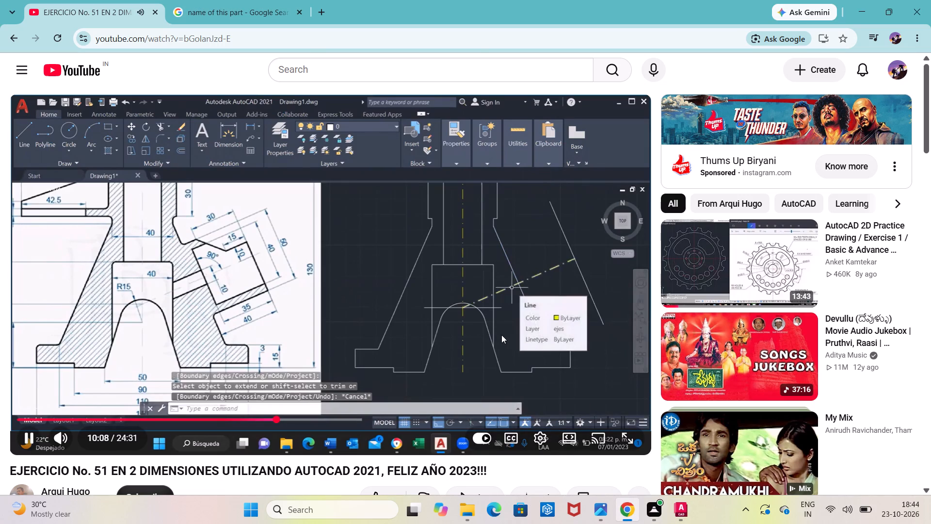
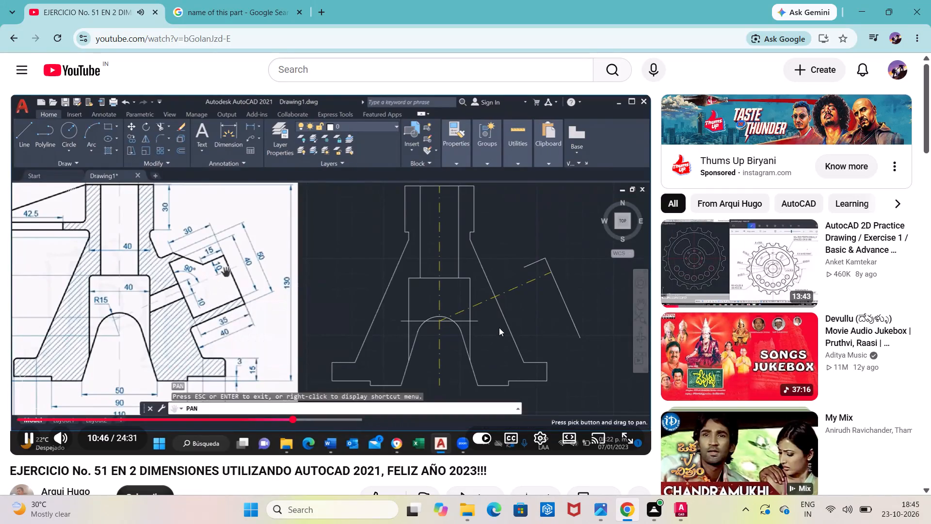
Pause the tutorial video, switch back to AutoCAD and erase the outer line parallel to the body's right inclined side.
click(416, 315)
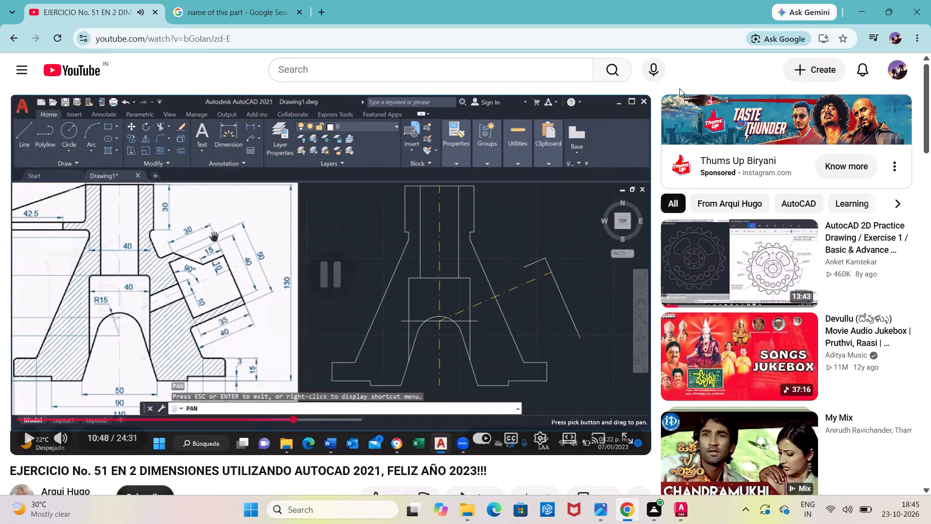
click(853, 12)
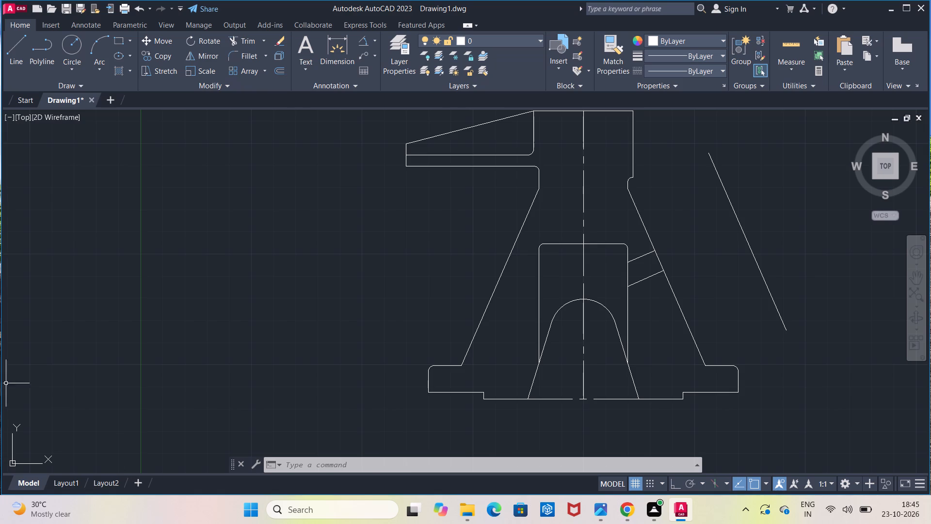
click(16, 70)
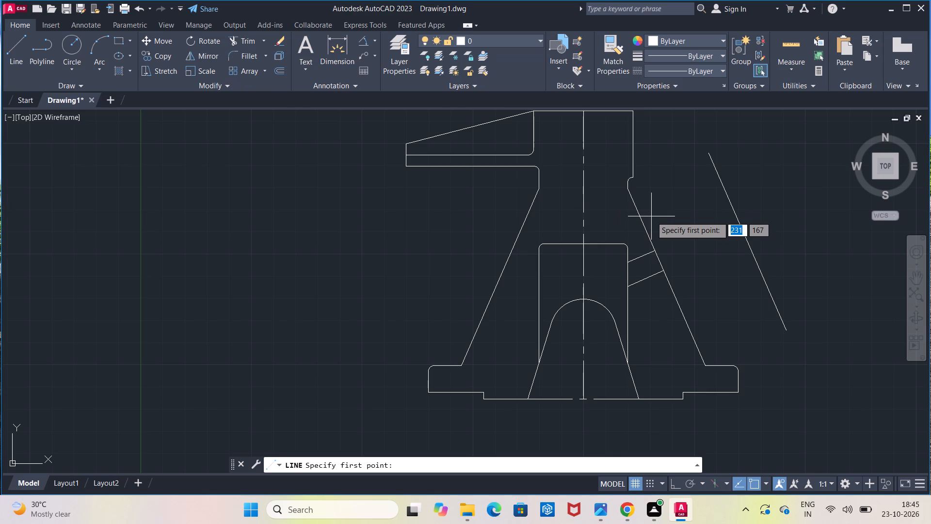
key(Escape)
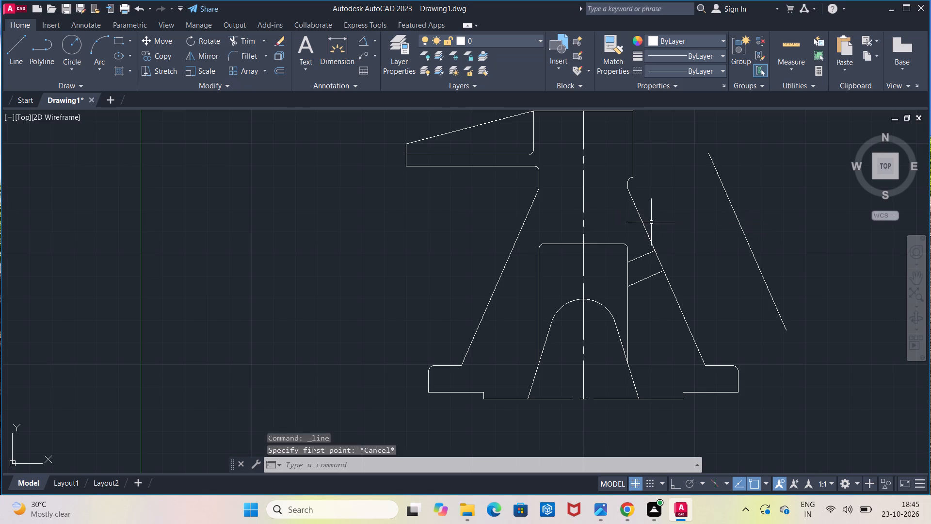
click(741, 227)
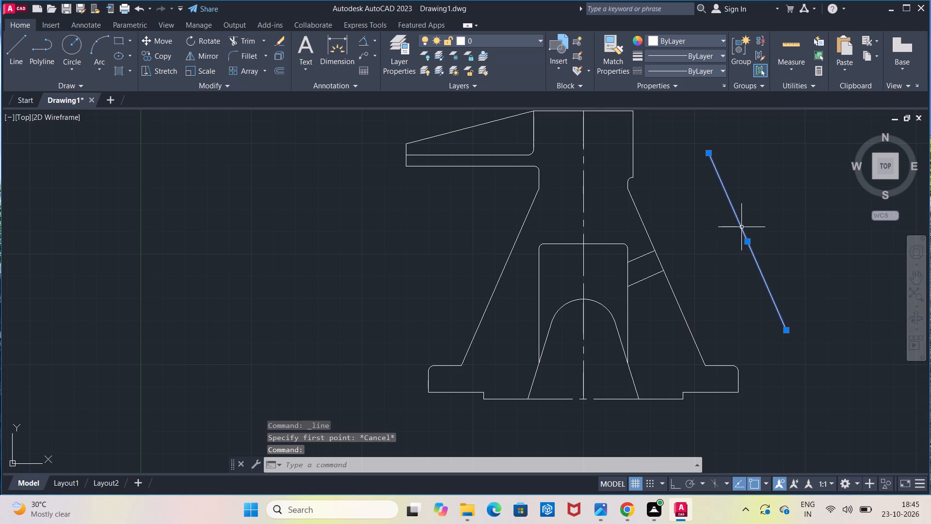
key(Delete)
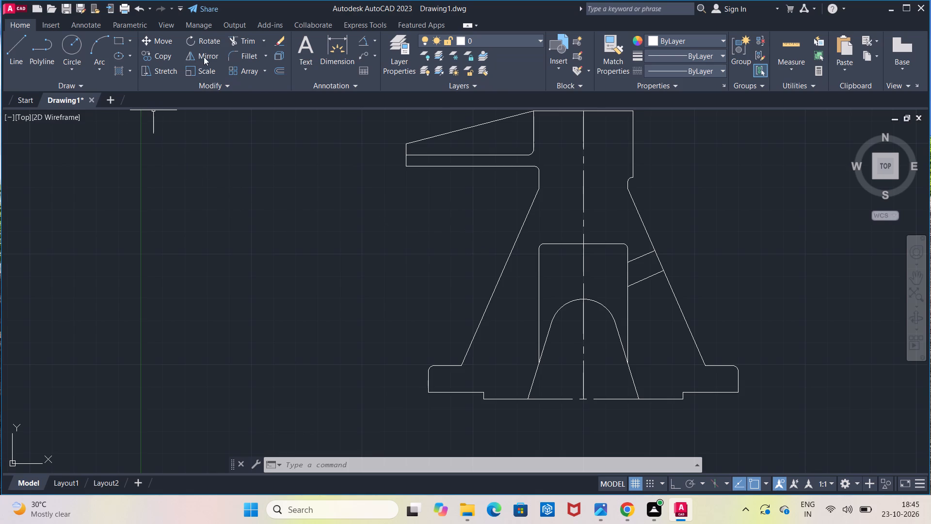
Offset the body's right inclined side outward by 40.
click(277, 70)
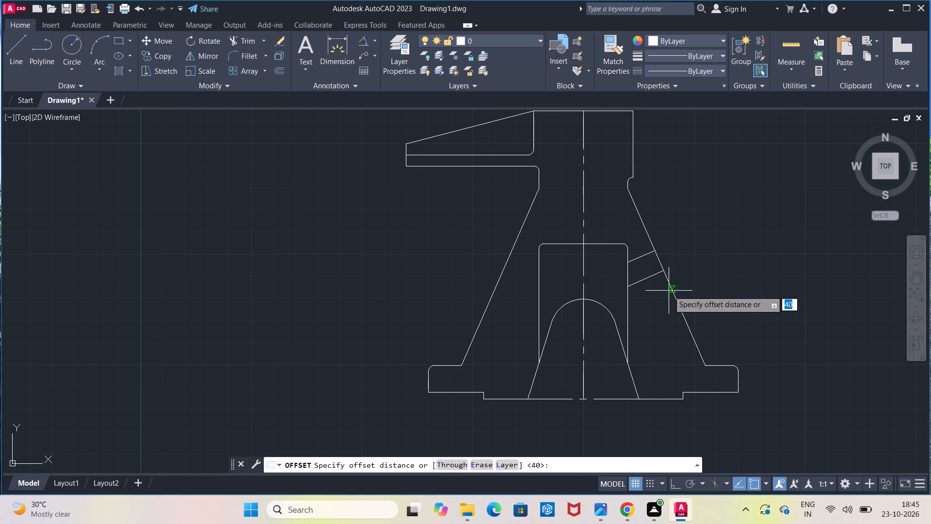
click(668, 289)
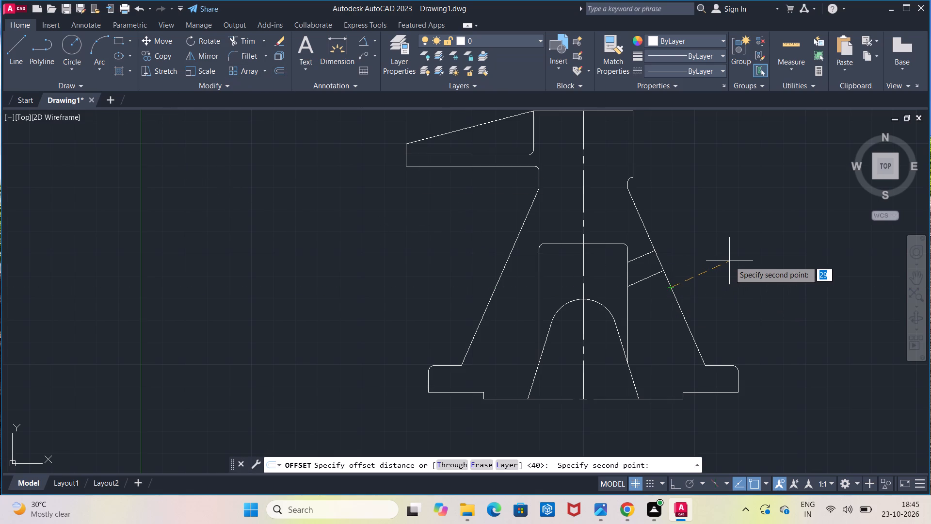
text(40)
key(Return)
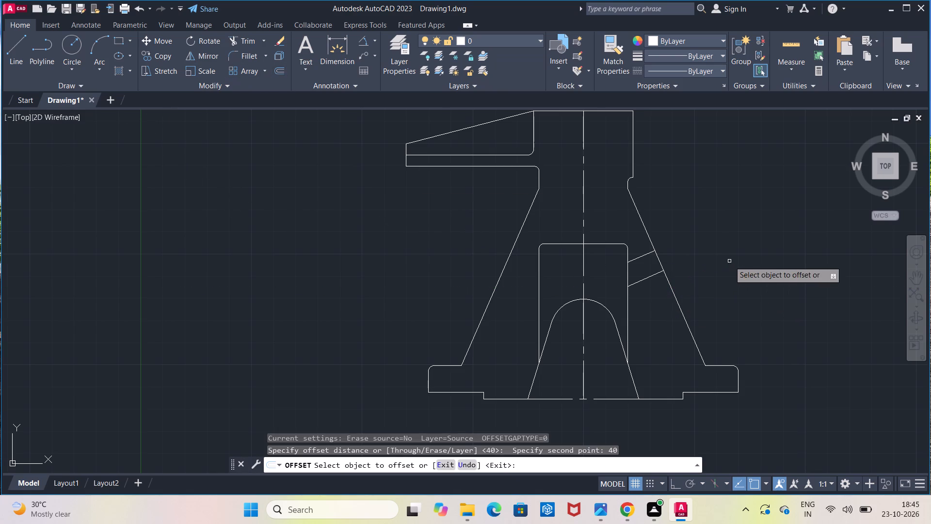
click(680, 309)
click(700, 298)
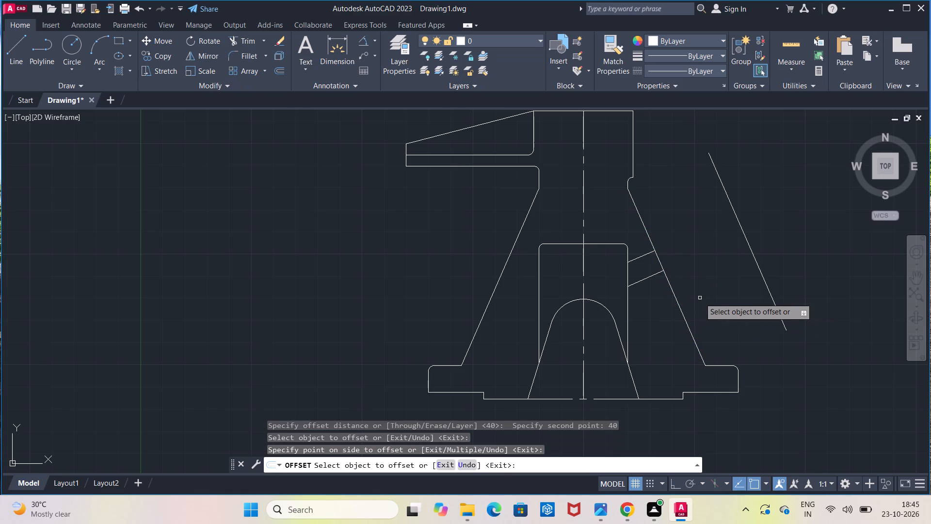
key(Escape)
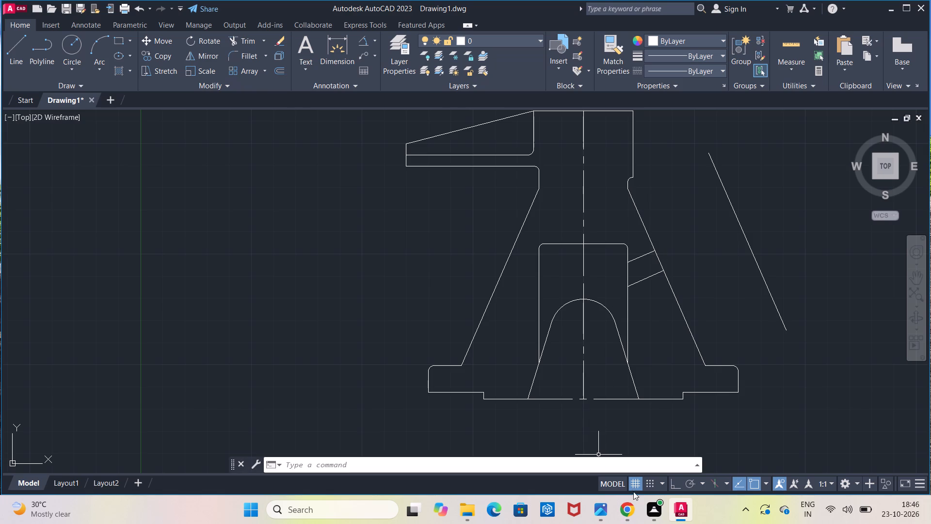
Switch to the tutorial video in Chrome and replay the inclined branch's construction from an earlier point, pausing at its offset stage.
click(633, 505)
click(450, 339)
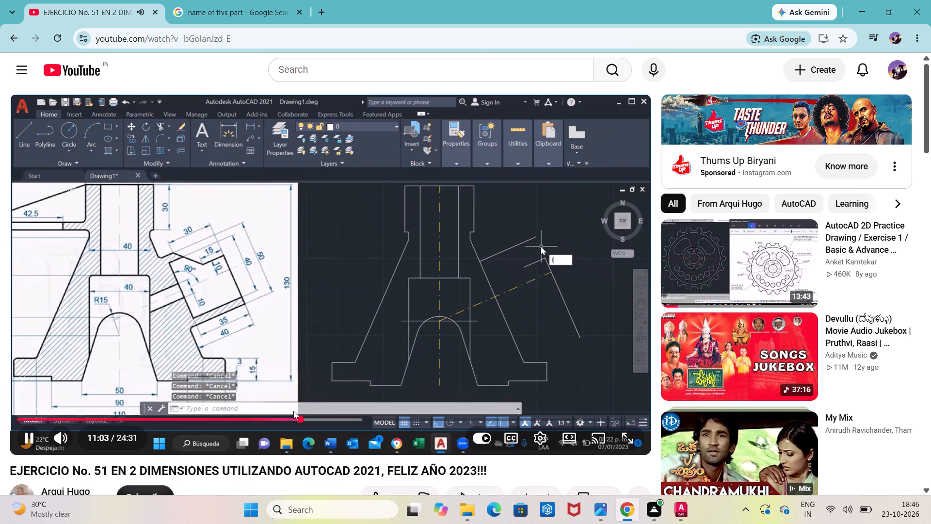
click(285, 416)
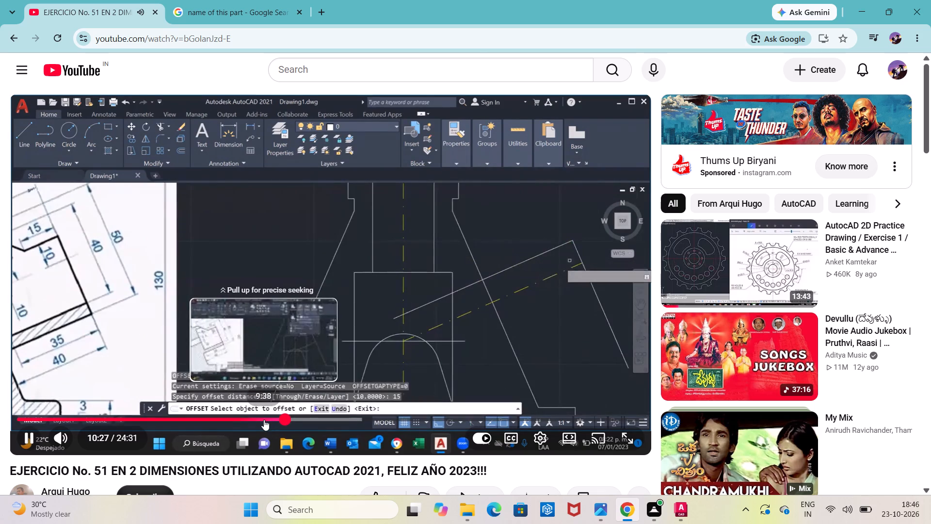
click(264, 420)
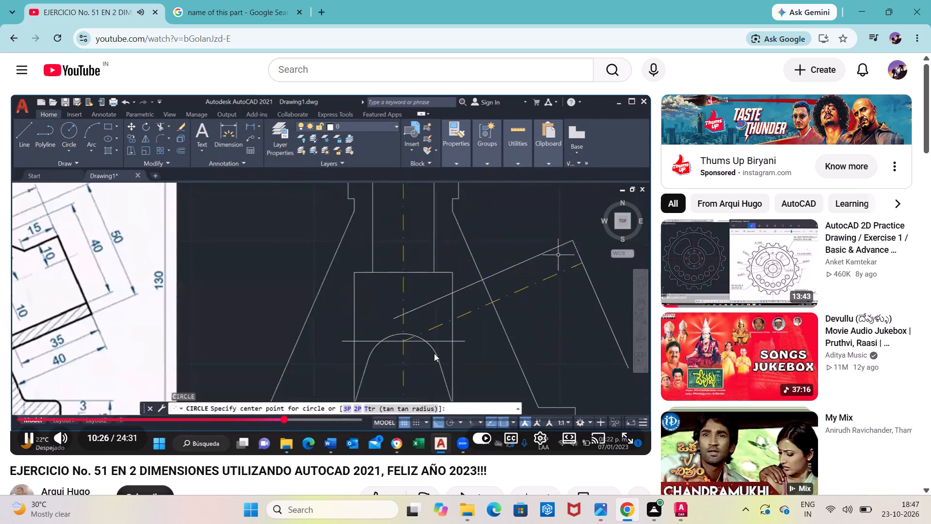
click(428, 331)
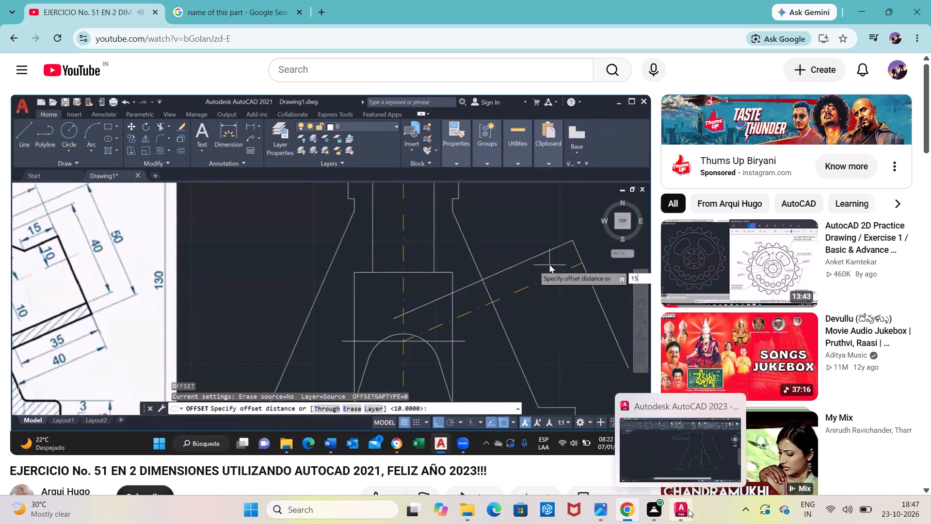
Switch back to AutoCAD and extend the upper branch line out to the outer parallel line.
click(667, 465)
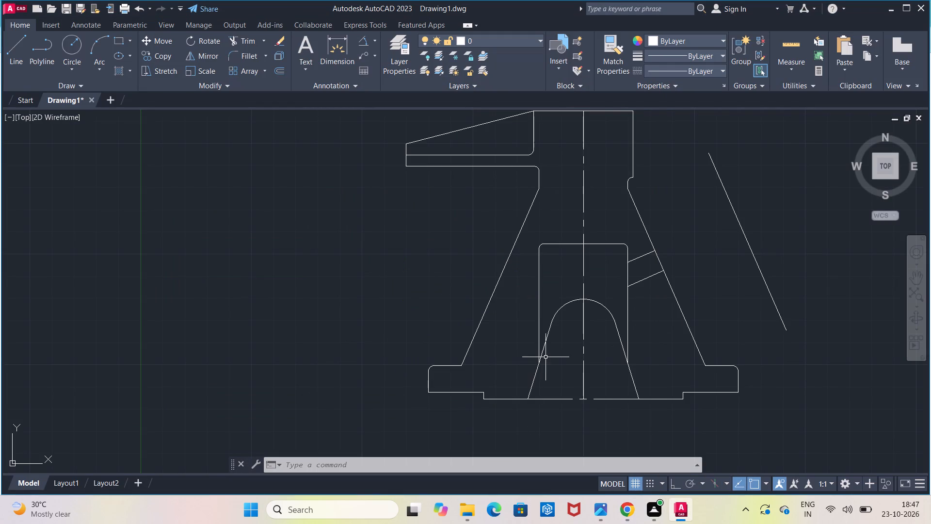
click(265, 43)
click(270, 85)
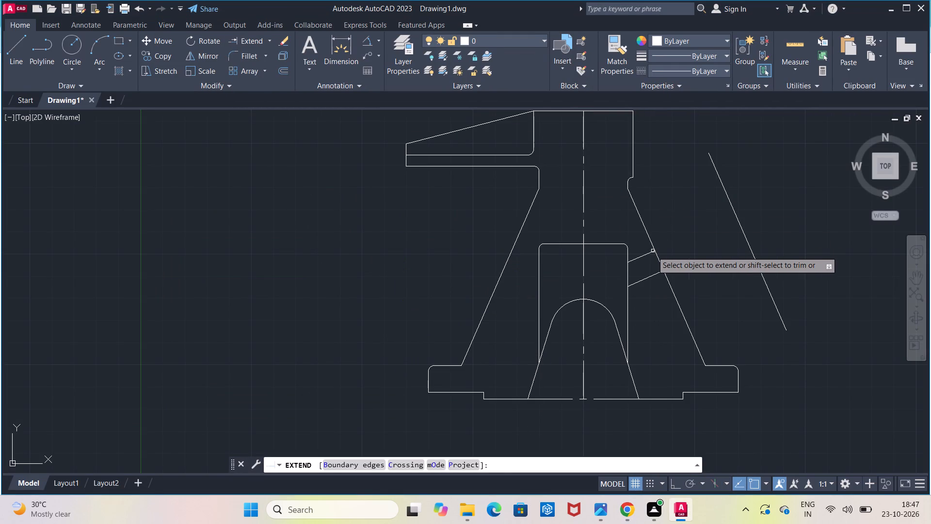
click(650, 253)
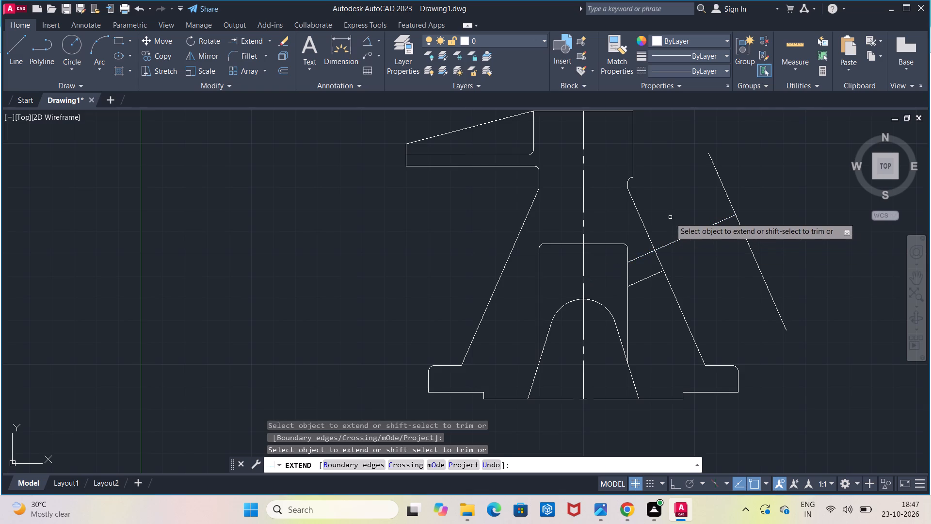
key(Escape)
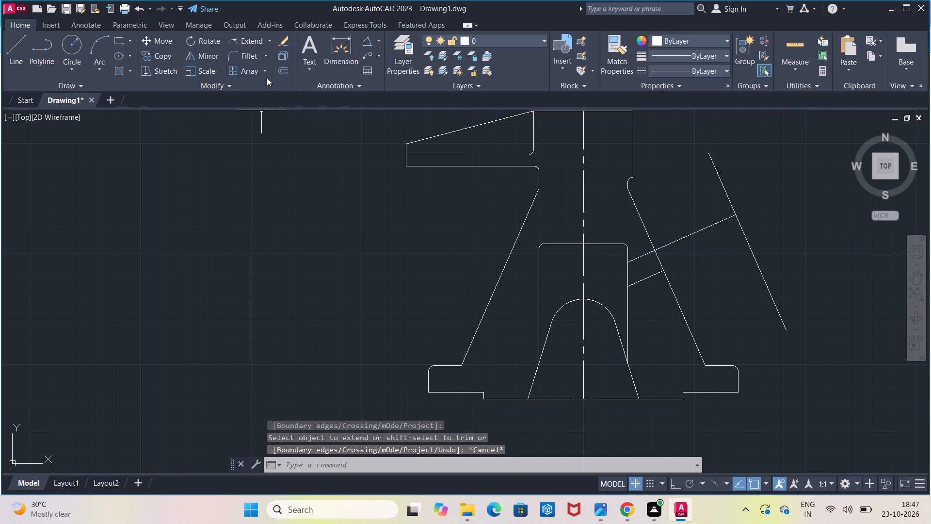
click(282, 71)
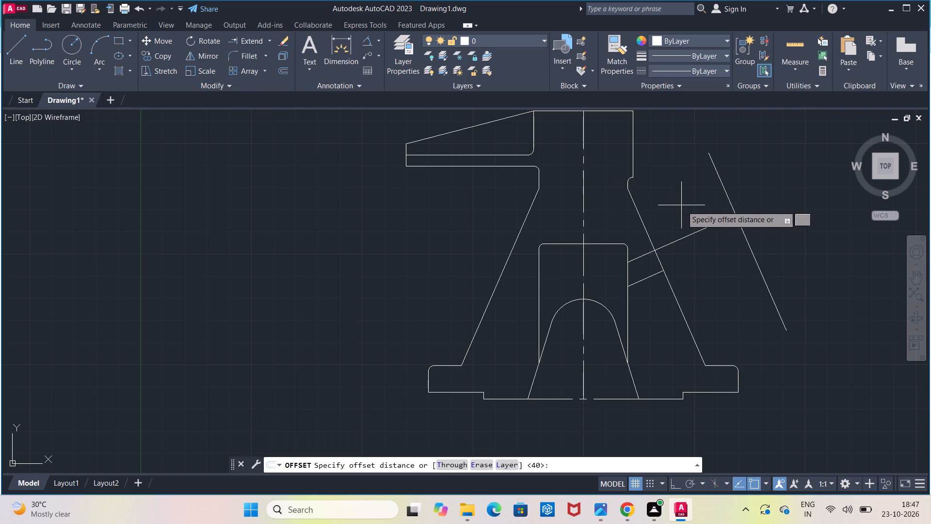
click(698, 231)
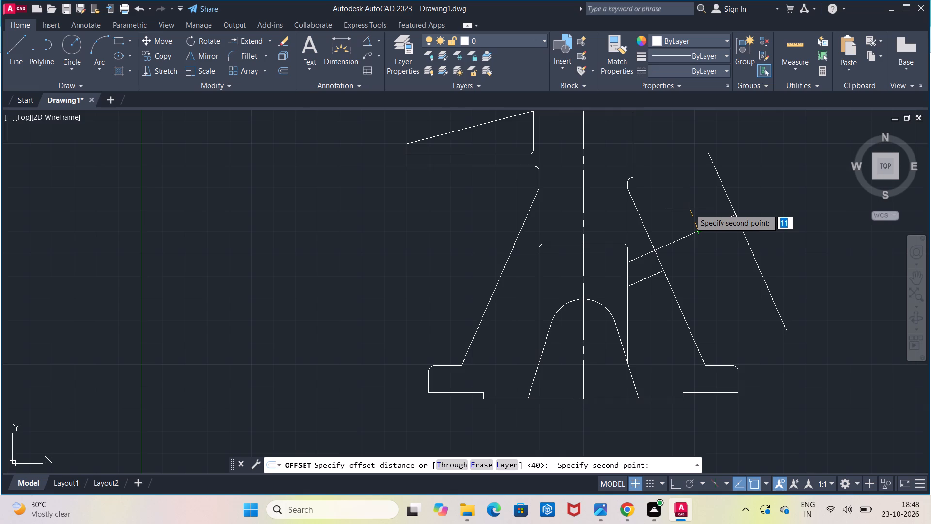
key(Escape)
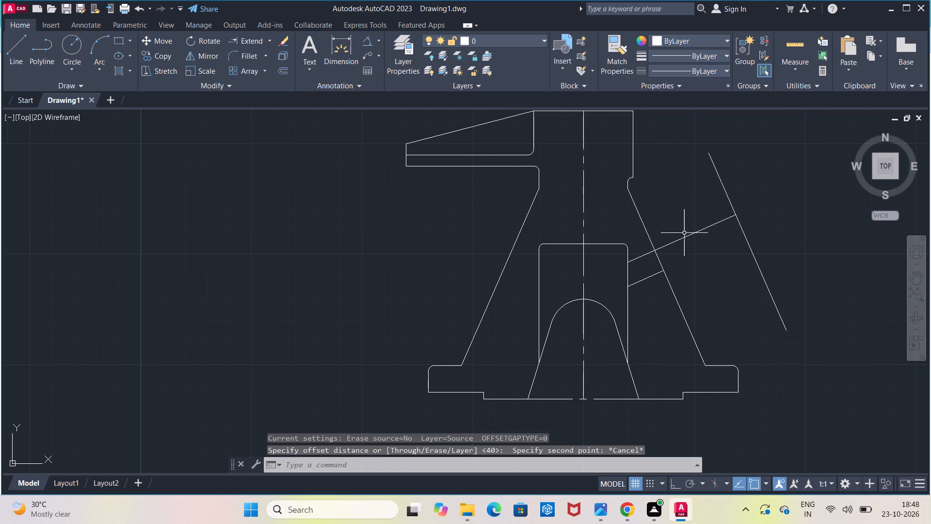
Erase the upper branch line running from the inner cavity to the outer parallel line.
click(685, 233)
click(688, 234)
click(690, 235)
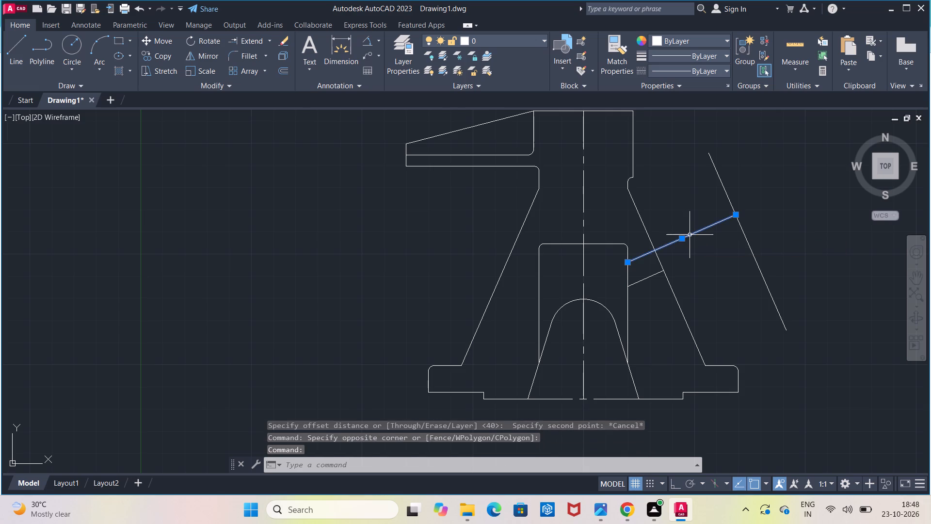
key(Delete)
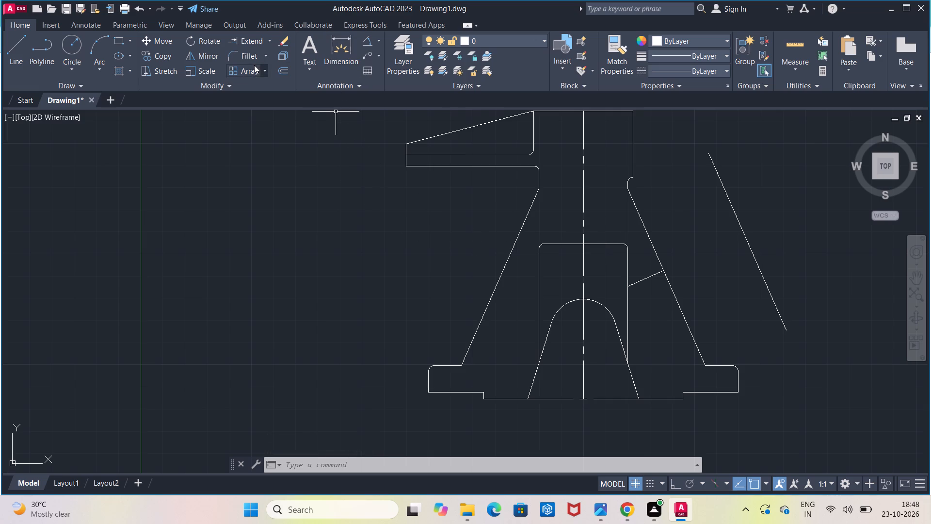
Extend the remaining lower branch line outward to the outer parallel line.
click(260, 40)
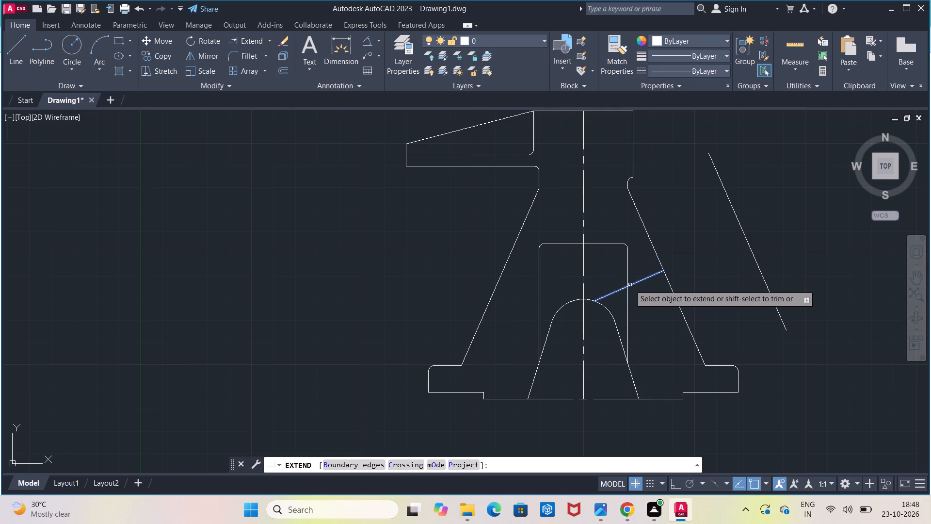
click(658, 272)
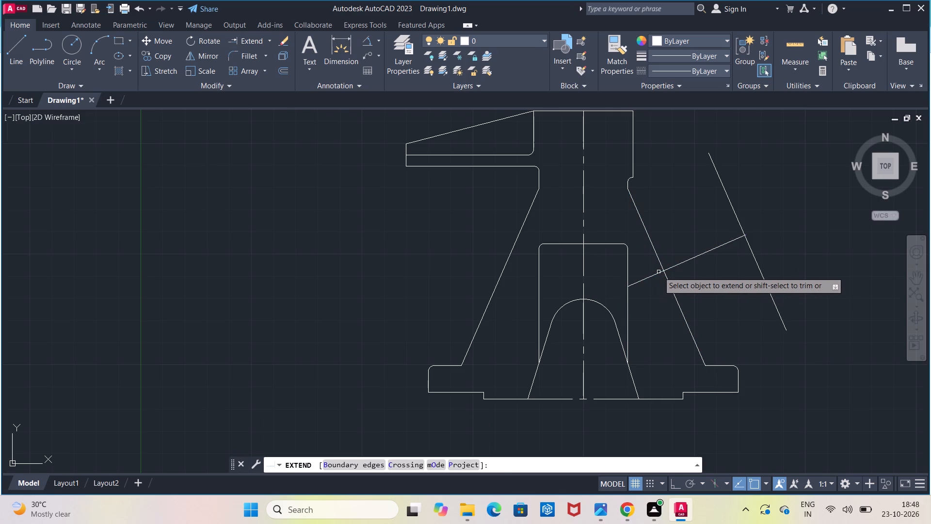
key(Escape)
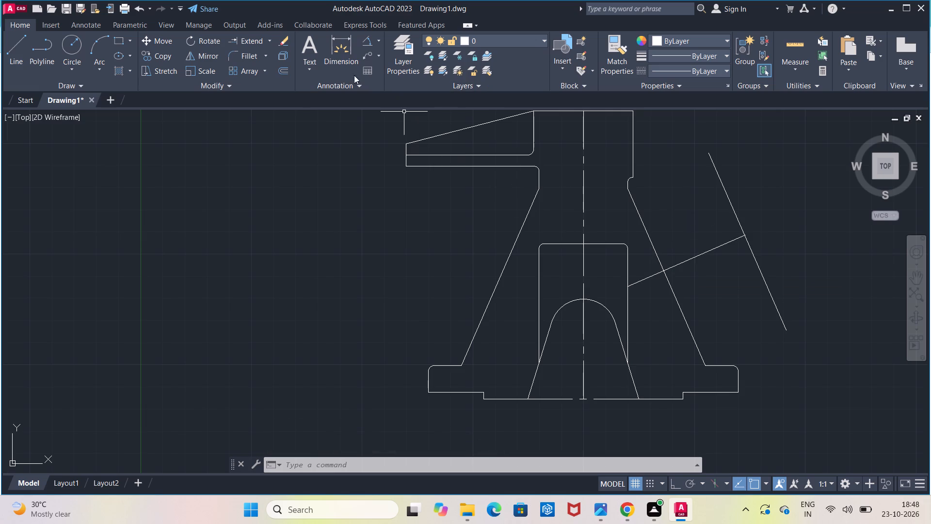
Offset the extended lower branch line upward by 10.
click(286, 72)
click(717, 247)
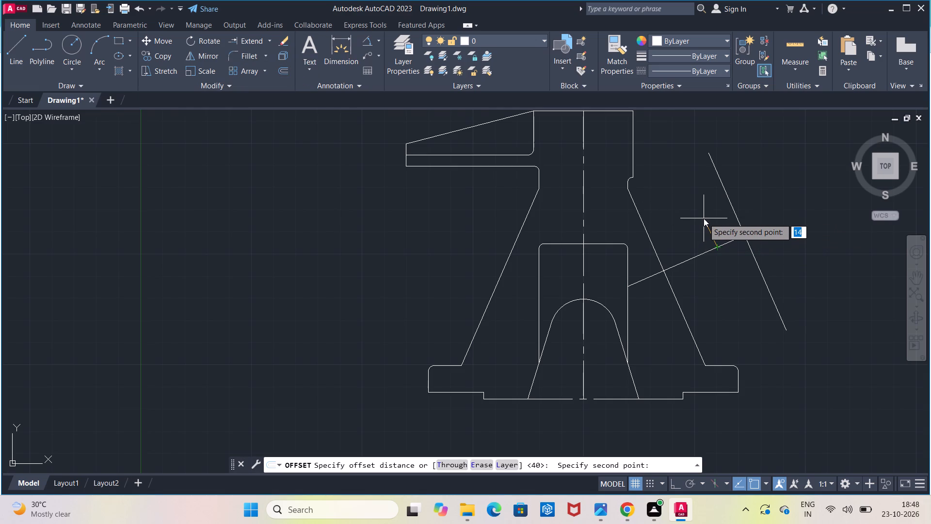
key(1)
key(0)
key(Return)
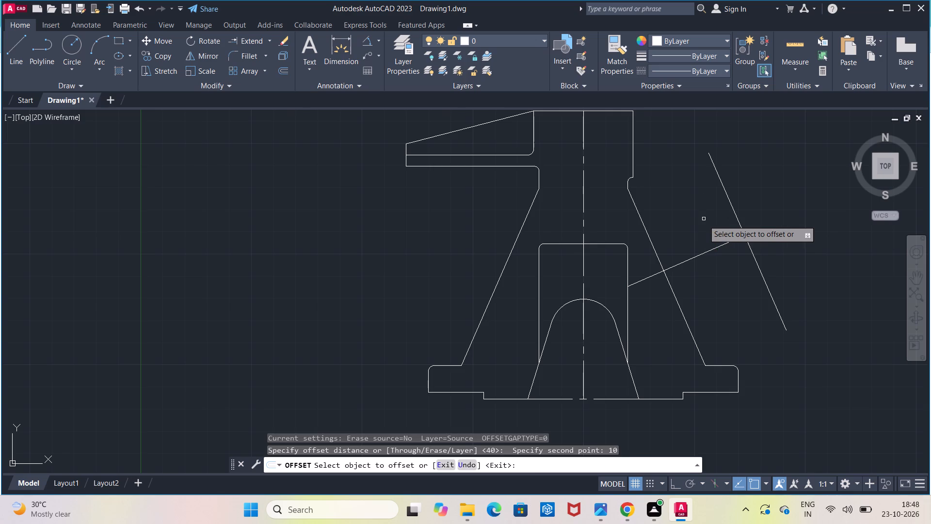
click(715, 246)
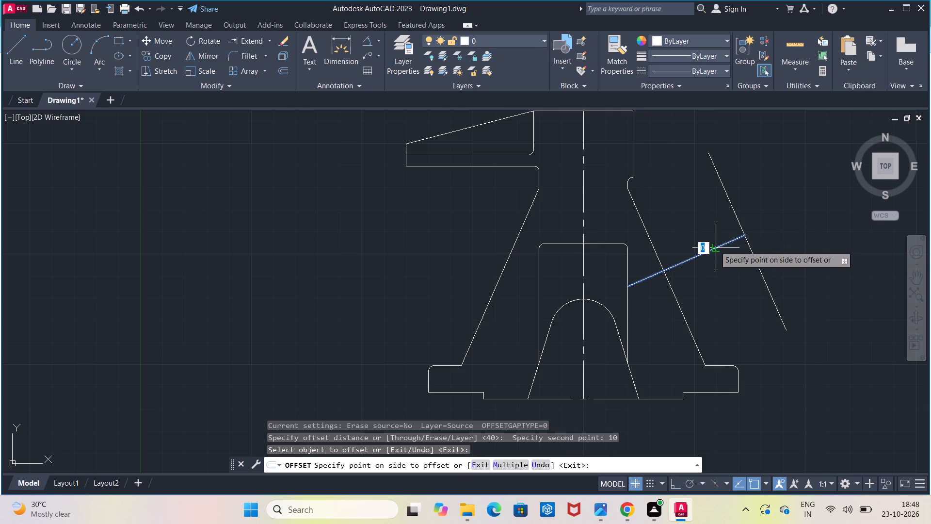
click(712, 241)
key(Escape)
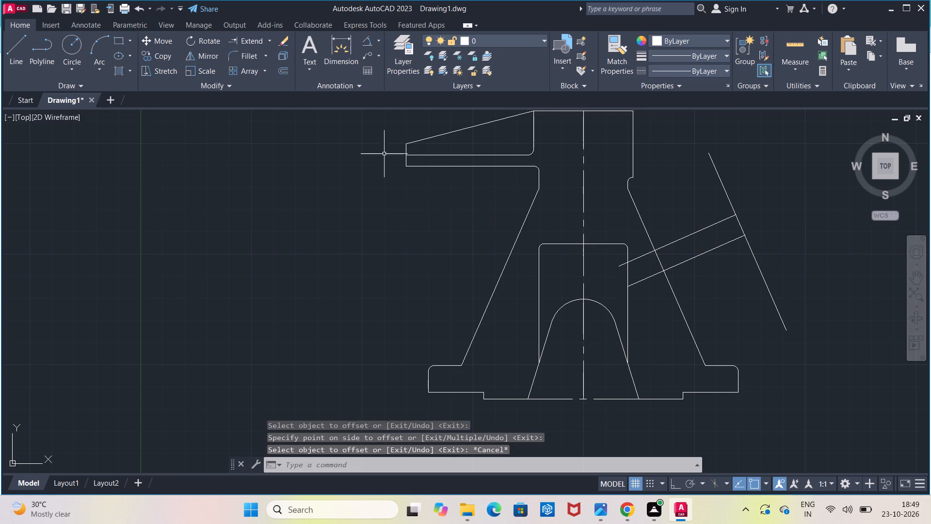
Trim the new upper branch line's inner end back to the body's right inclined side.
click(273, 41)
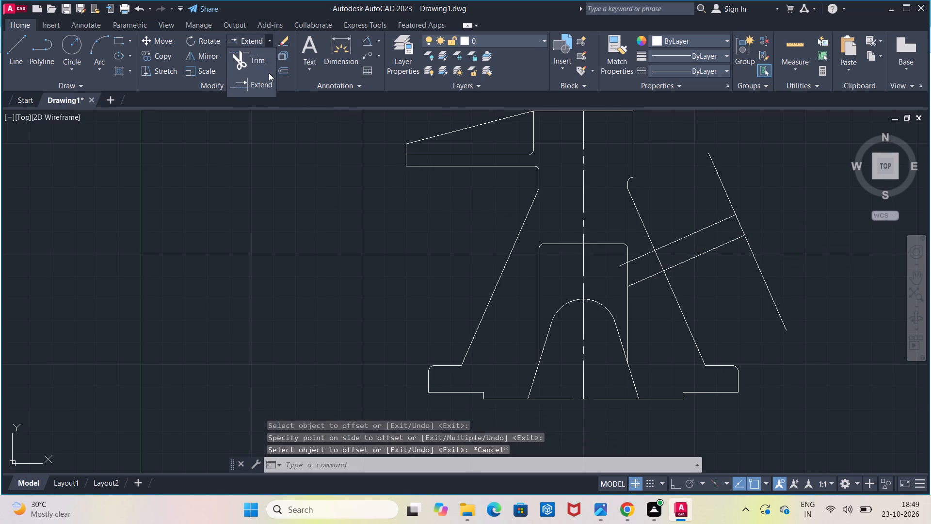
click(269, 67)
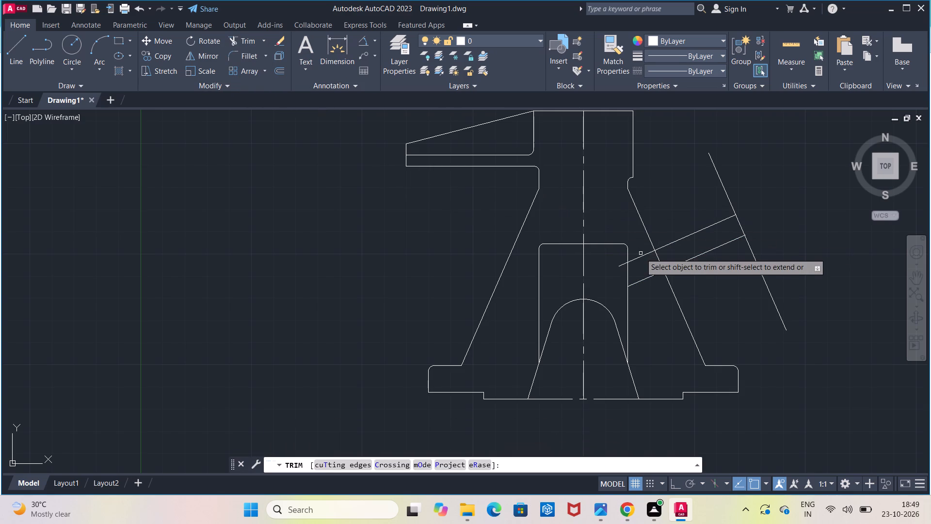
click(641, 257)
click(620, 265)
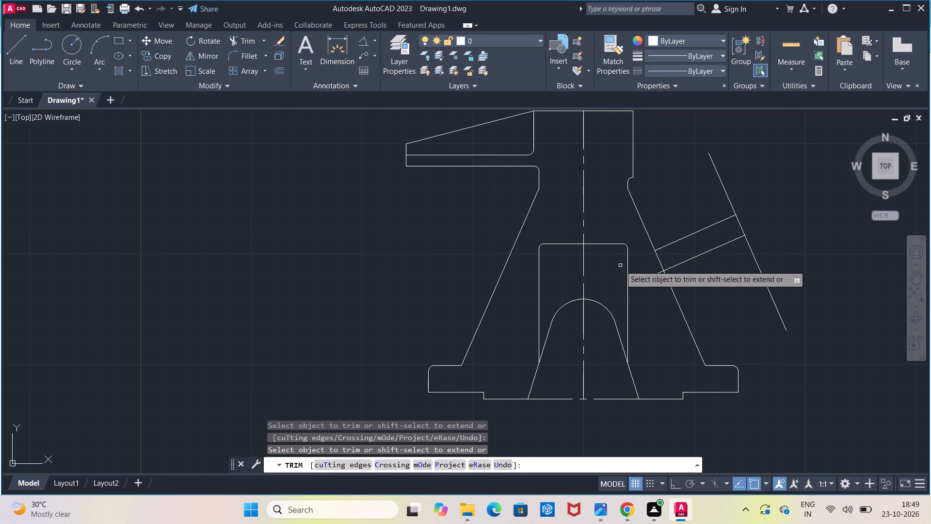
Trim the outer parallel line's upper end back to the upper branch line.
key(Escape)
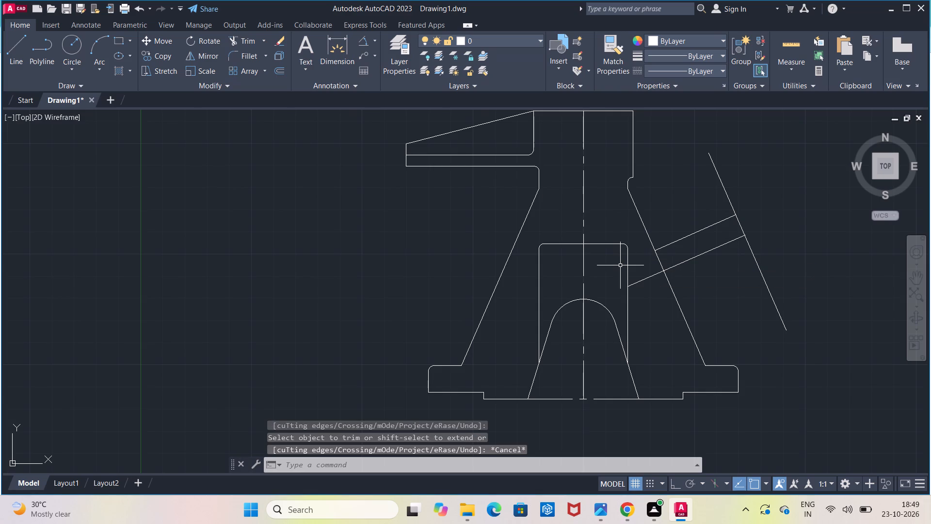
click(246, 44)
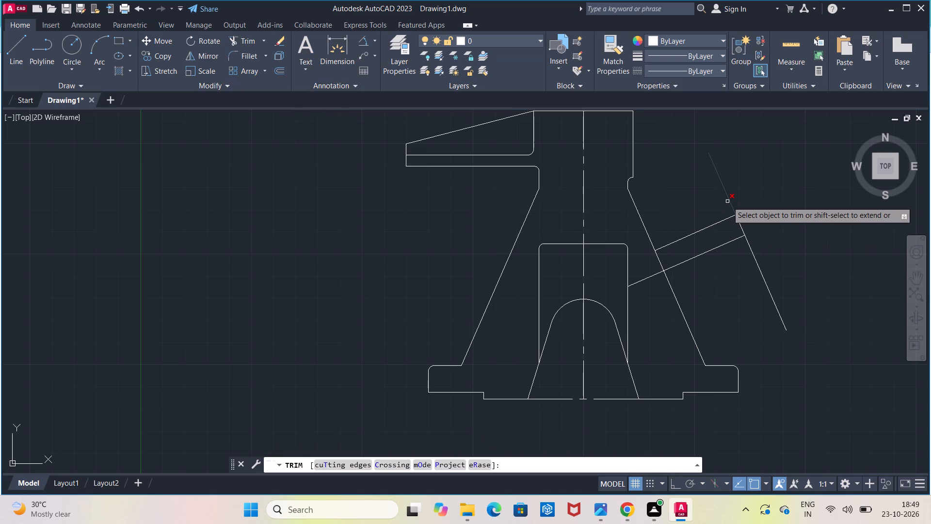
click(727, 201)
key(Escape)
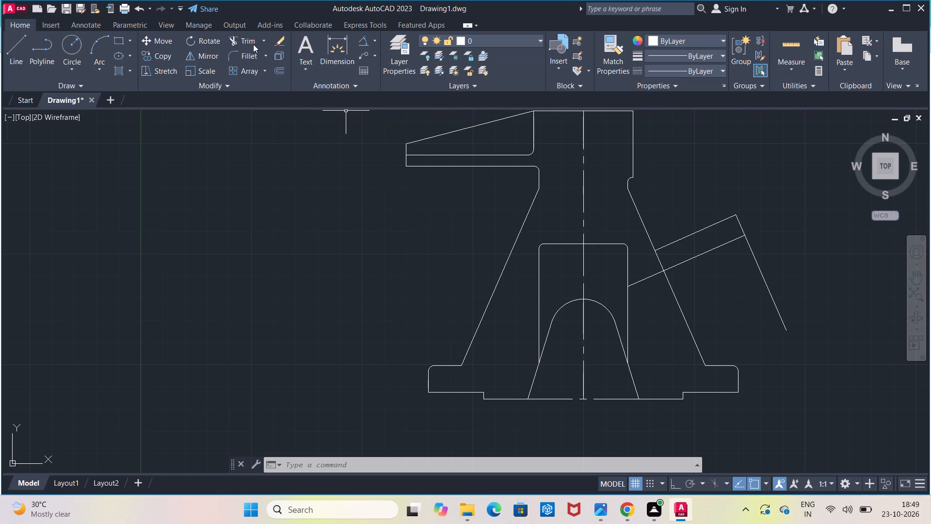
Trim away the lower branch line's portion between the body's right inclined side and the outer parallel line.
click(253, 44)
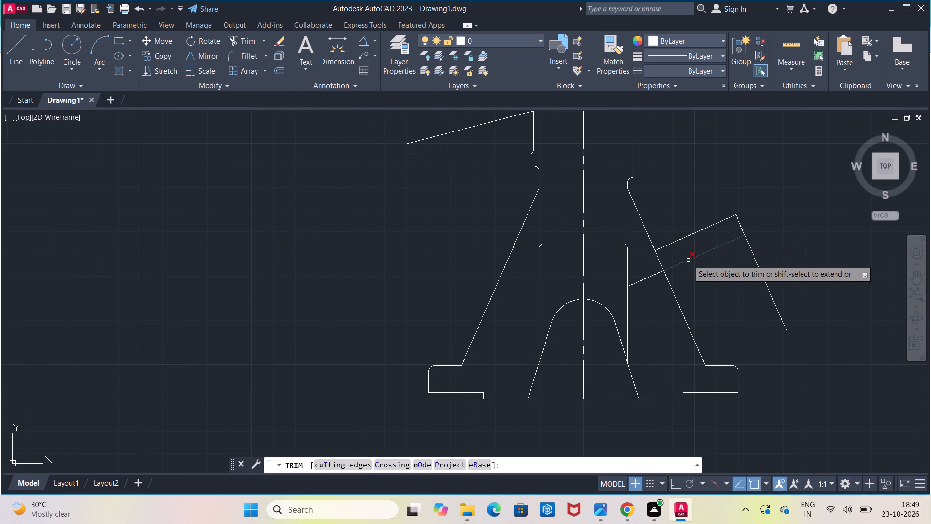
click(688, 260)
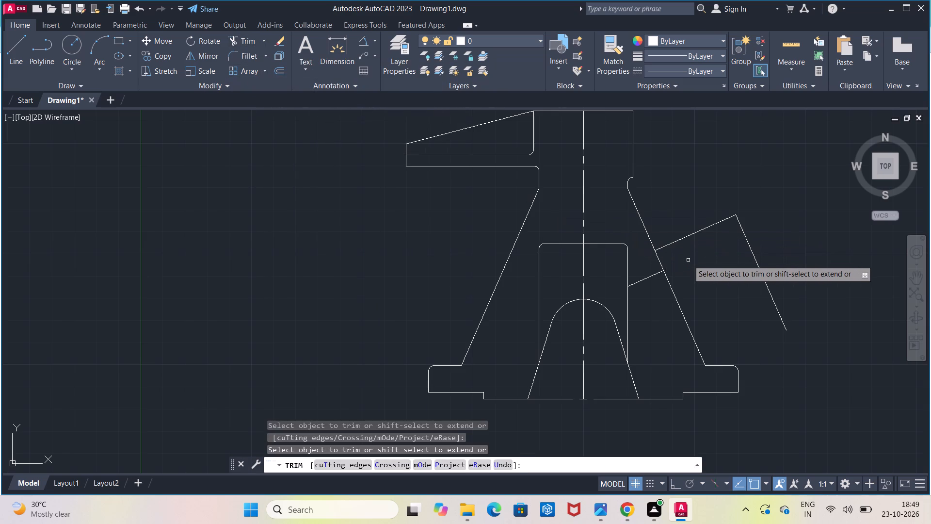
key(Escape)
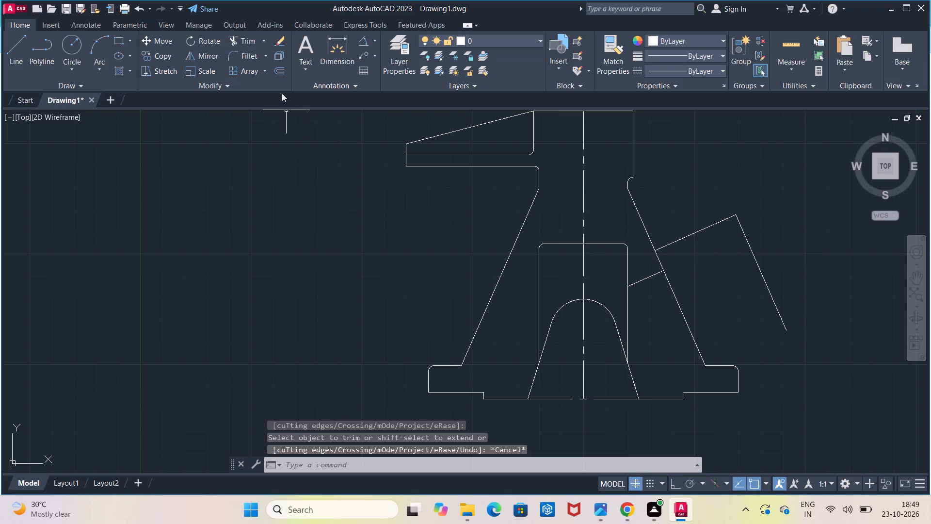
Offset the remaining short branch line inside the body wall by 5 to both its upper and lower sides.
click(278, 72)
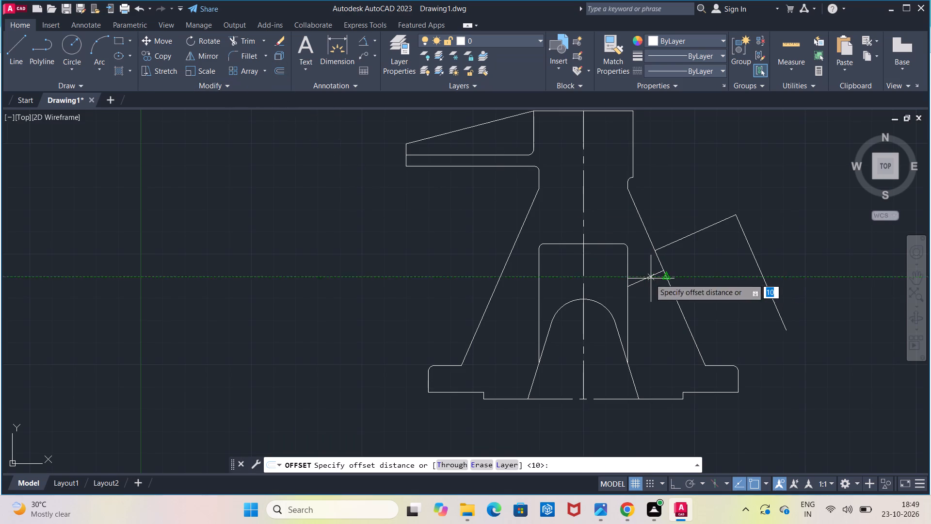
click(646, 278)
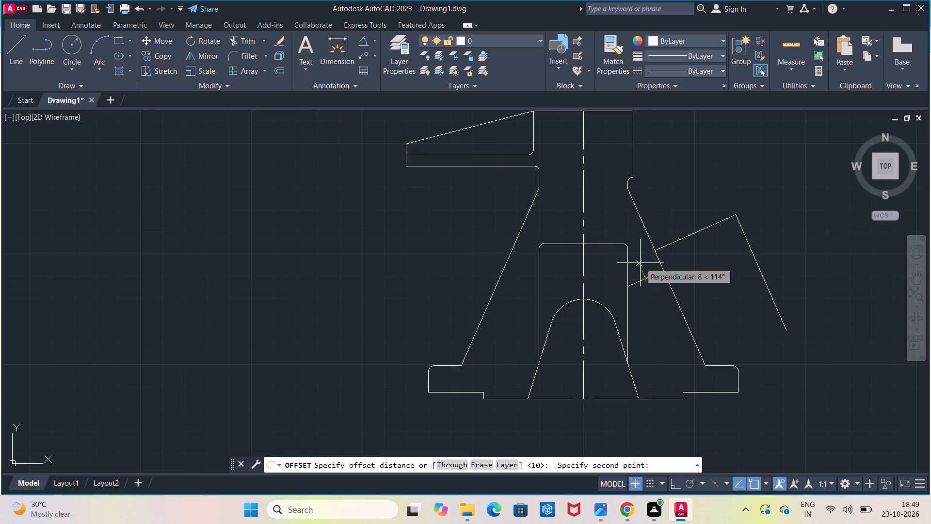
key(5)
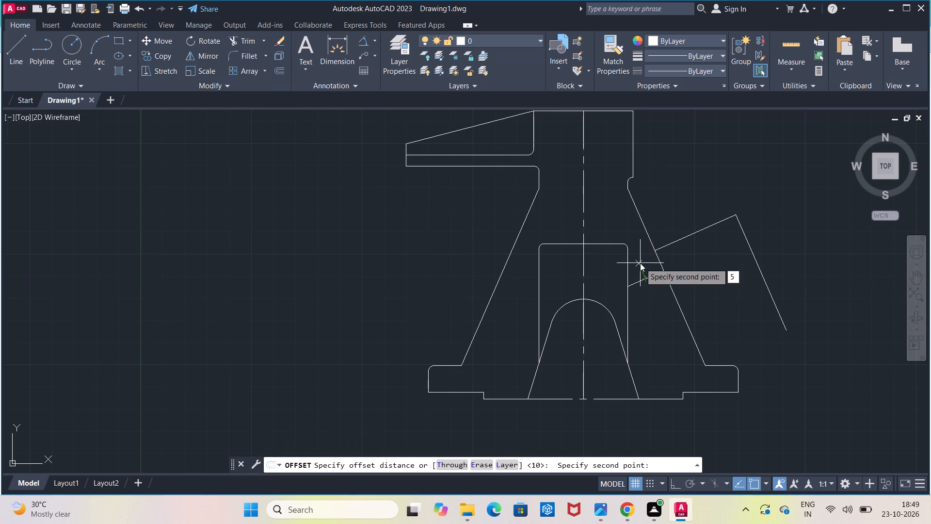
key(Return)
click(641, 280)
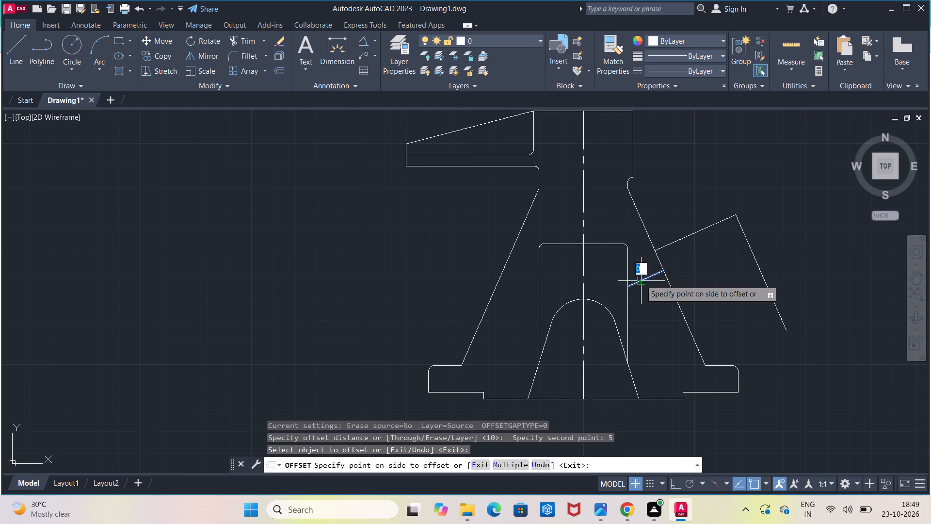
click(640, 271)
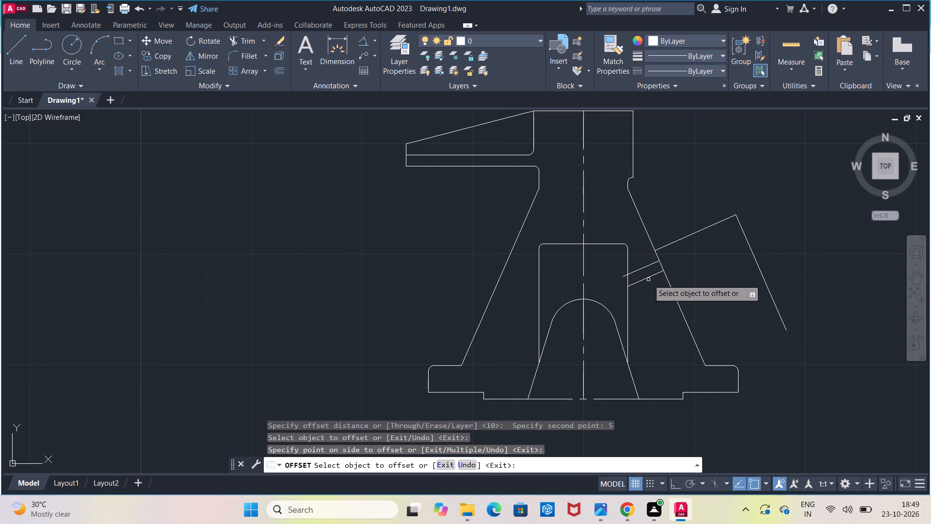
click(648, 278)
click(651, 290)
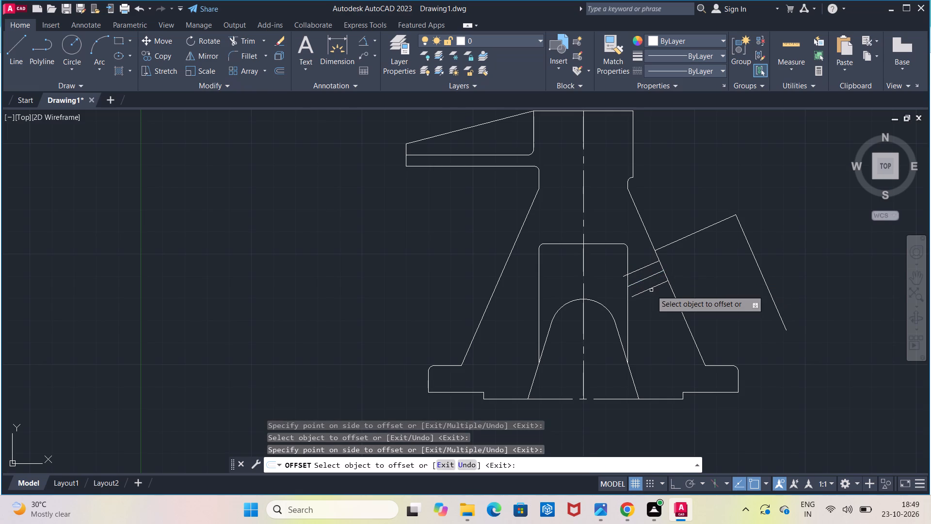
key(Escape)
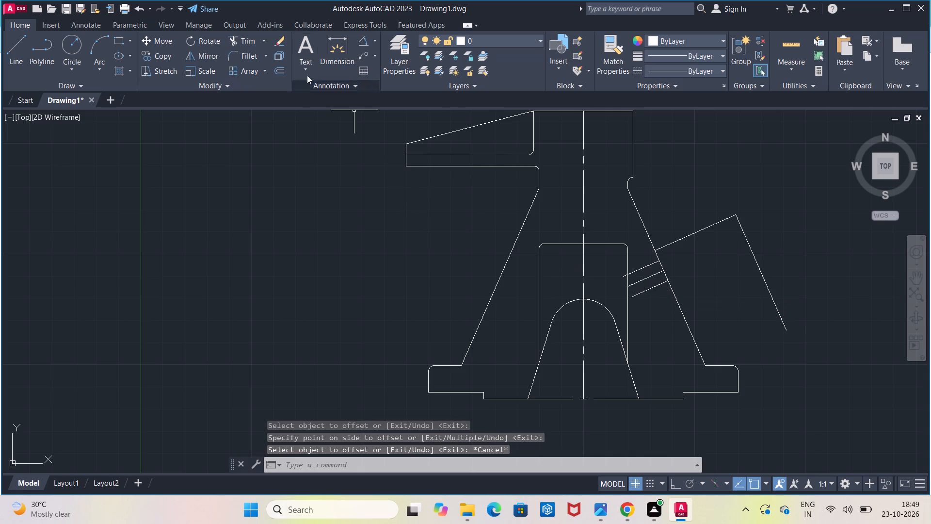
Extend the lower offset line's inner end to the cavity's right wall.
click(263, 45)
click(262, 82)
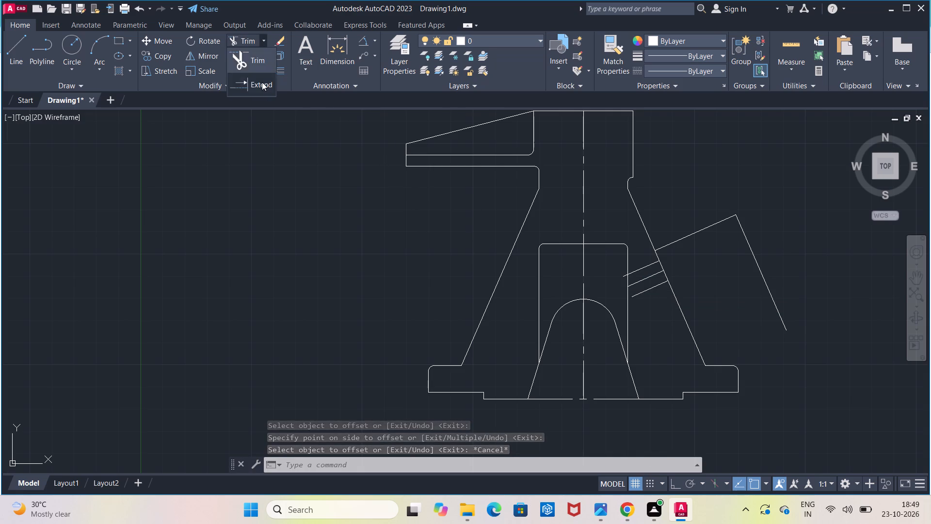
click(631, 297)
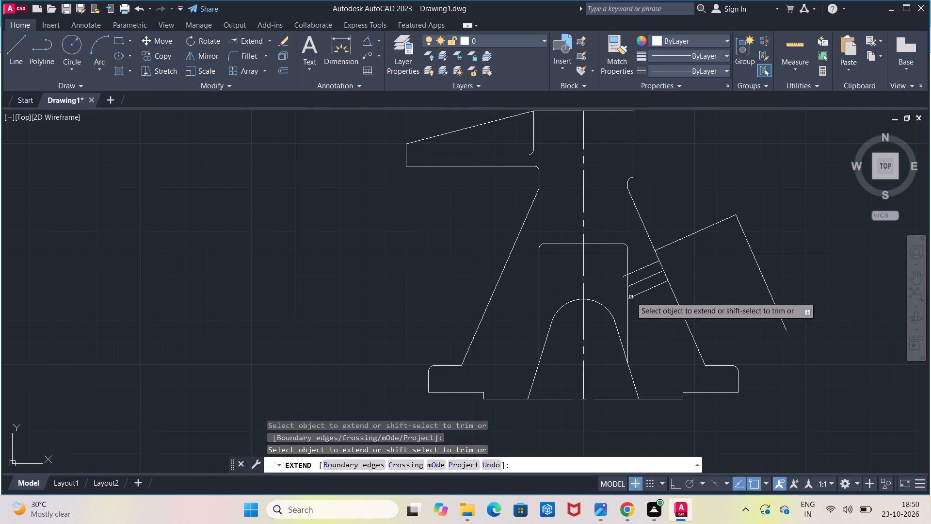
key(Escape)
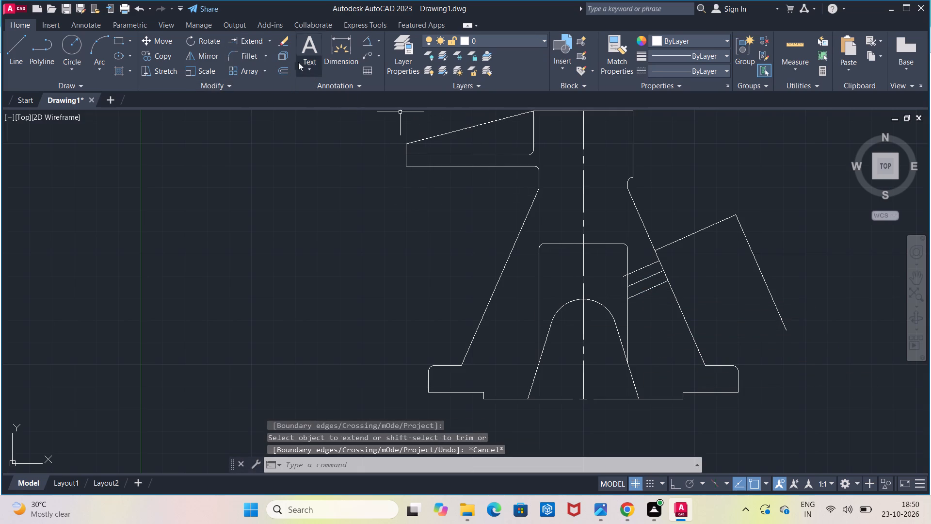
Trim the upper offset line's end that projects into the cavity back to the cavity's right wall.
click(272, 39)
click(271, 64)
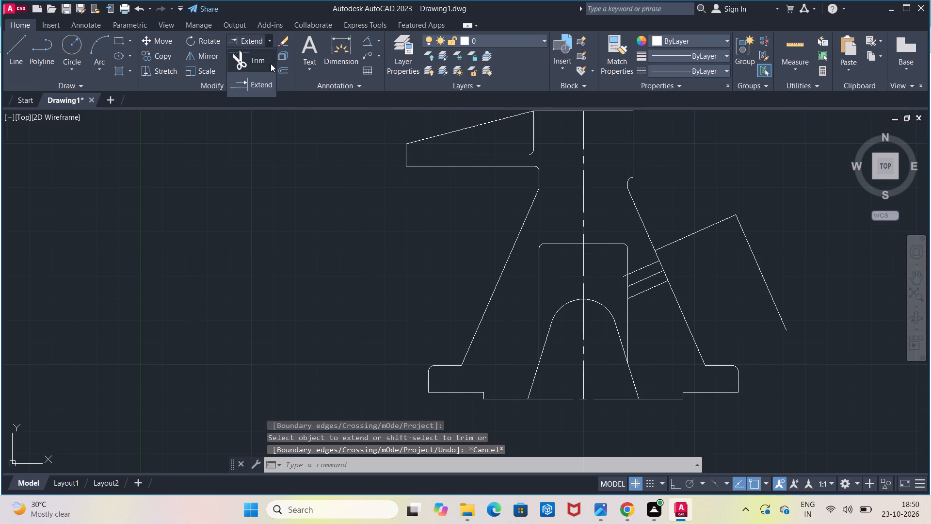
click(624, 275)
key(Escape)
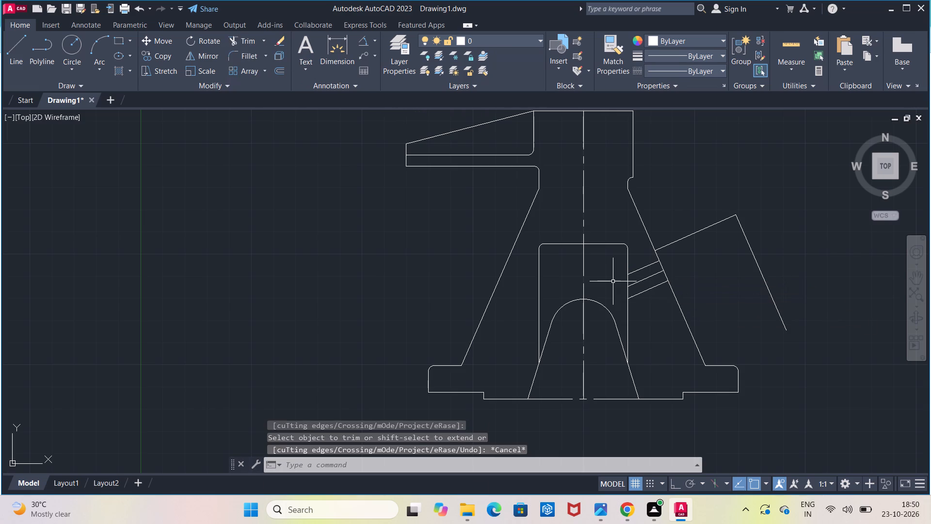
Change the middle of the three short inclined lines to the CENTER linetype.
scroll(613, 281, up, 2)
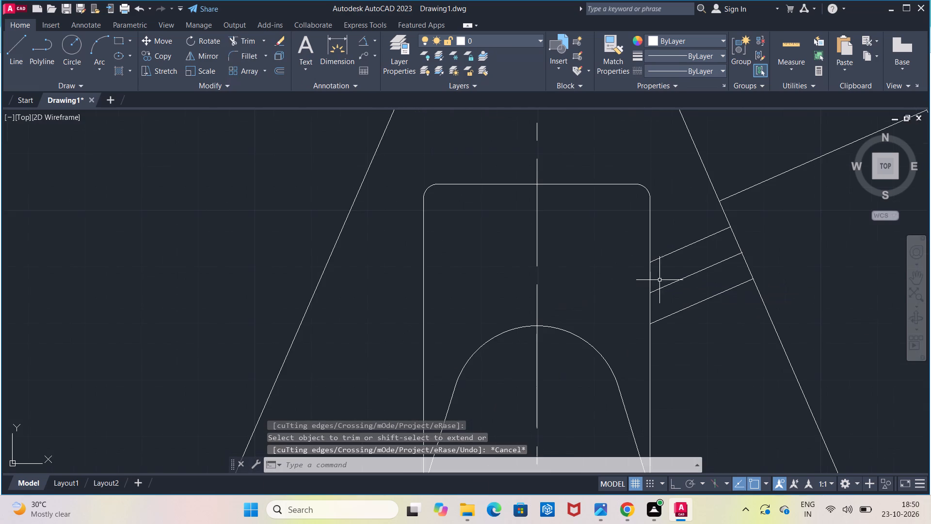
click(679, 279)
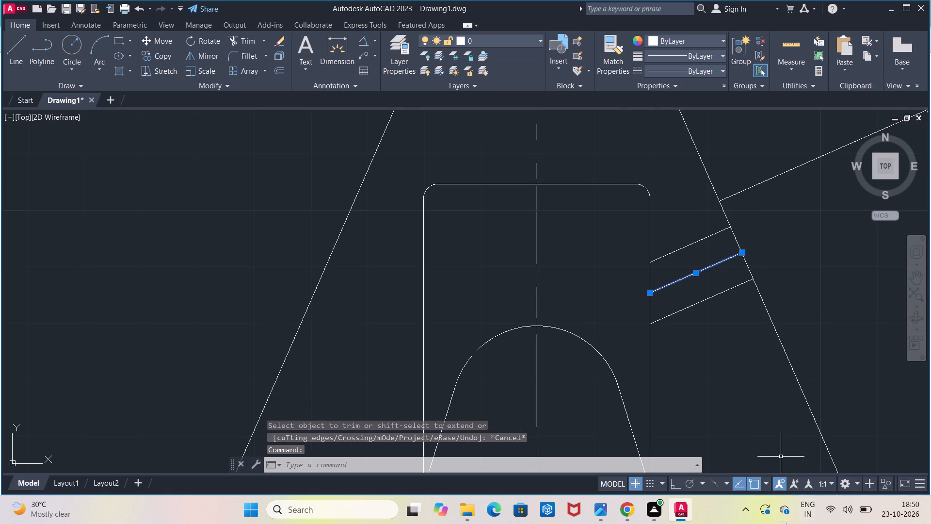
click(692, 73)
click(690, 109)
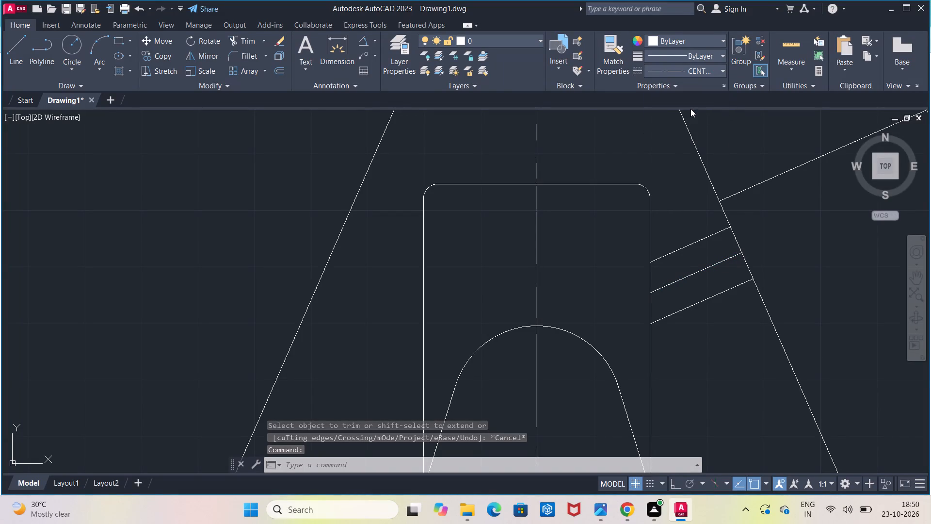
key(Escape)
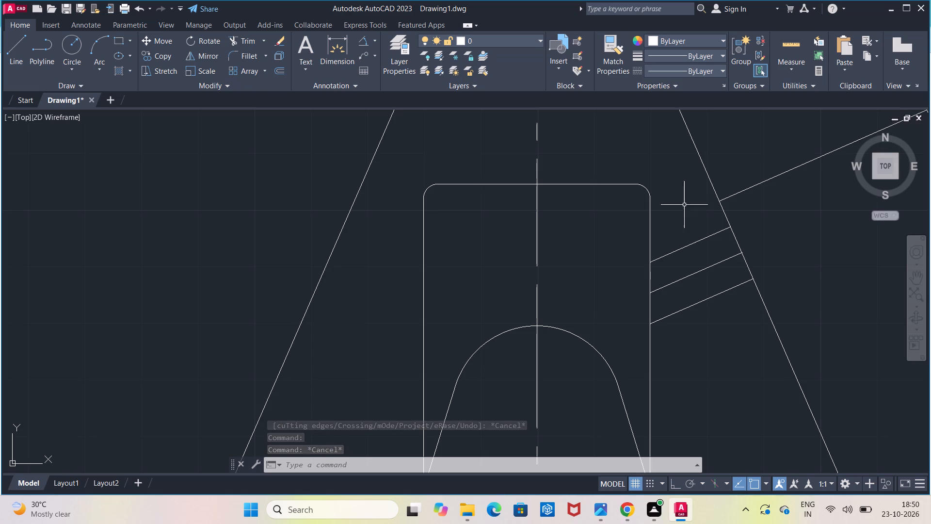
Check the spacing between the upper and lower short inclined lines with a temporary aligned dimension at the body's inclined side.
scroll(643, 244, down, 1)
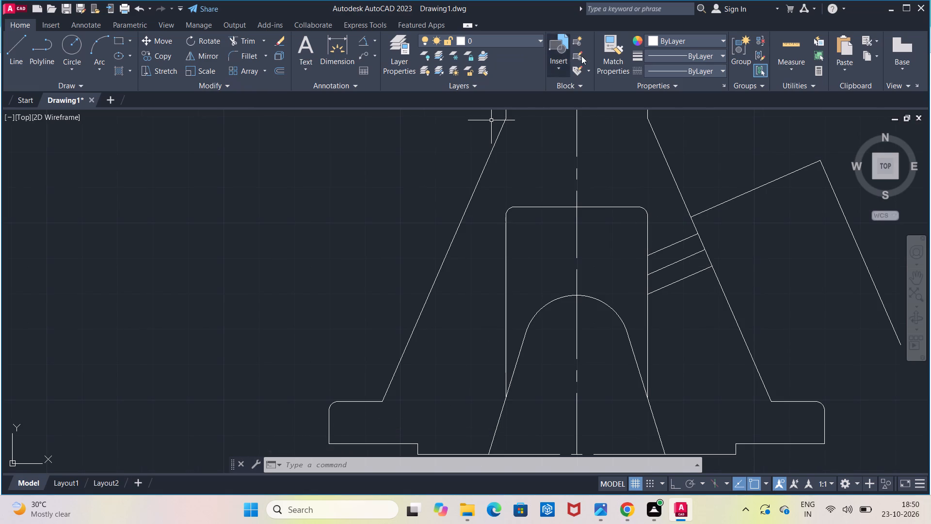
click(372, 38)
click(396, 85)
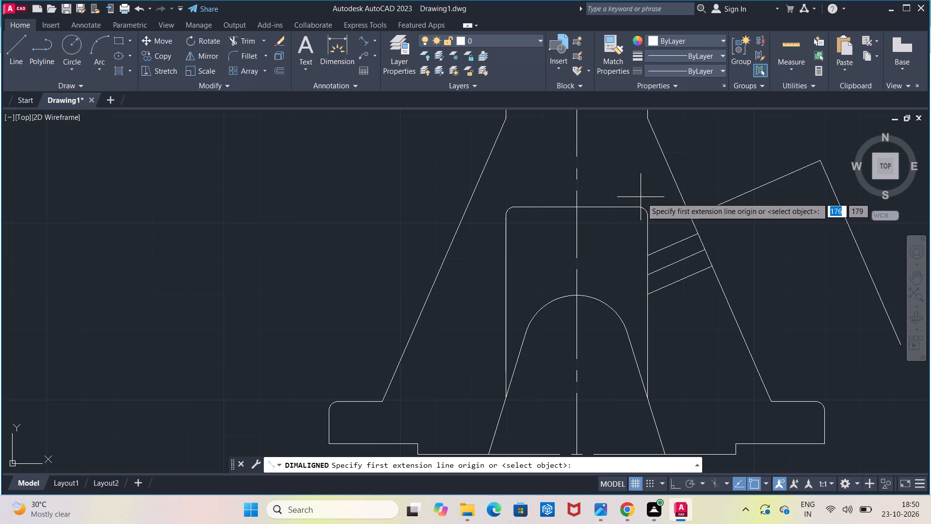
click(700, 233)
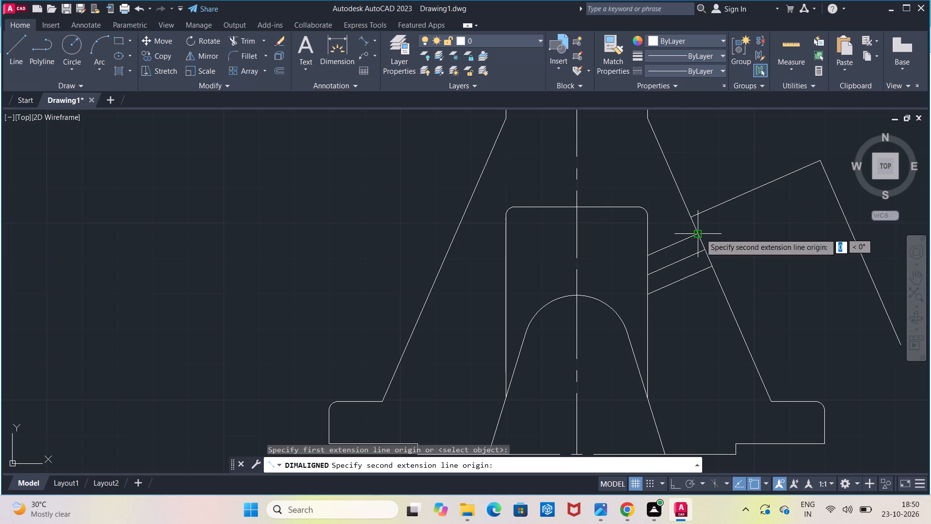
click(712, 266)
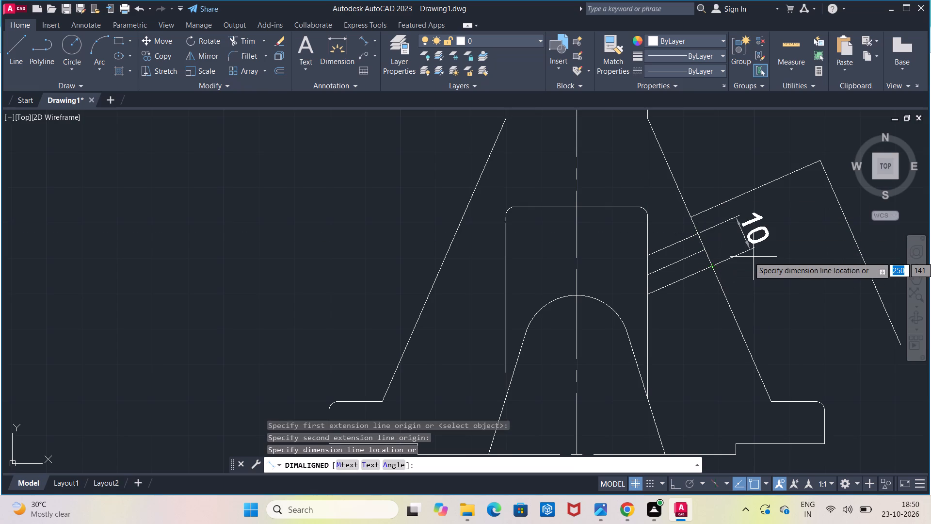
key(Escape)
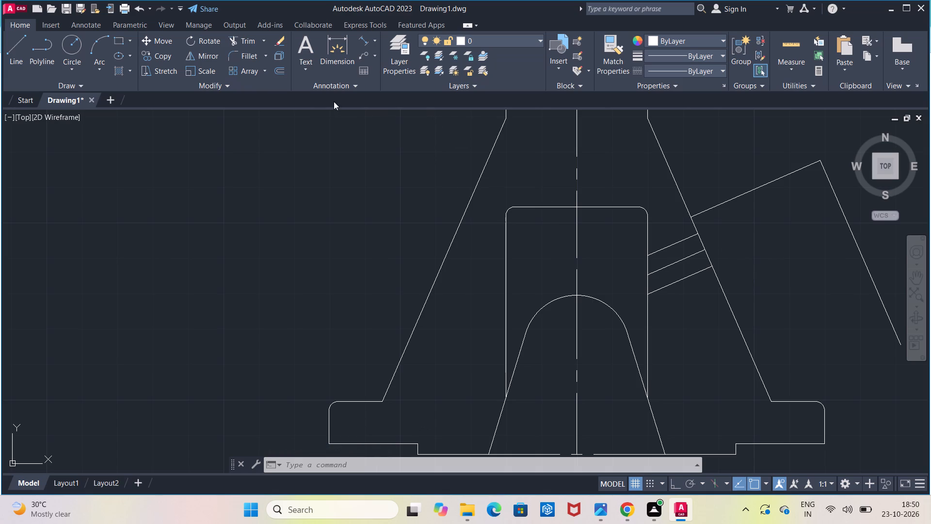
Place an aligned dimension of 15 above the upper branch line, measured inward from its outer corner.
click(365, 40)
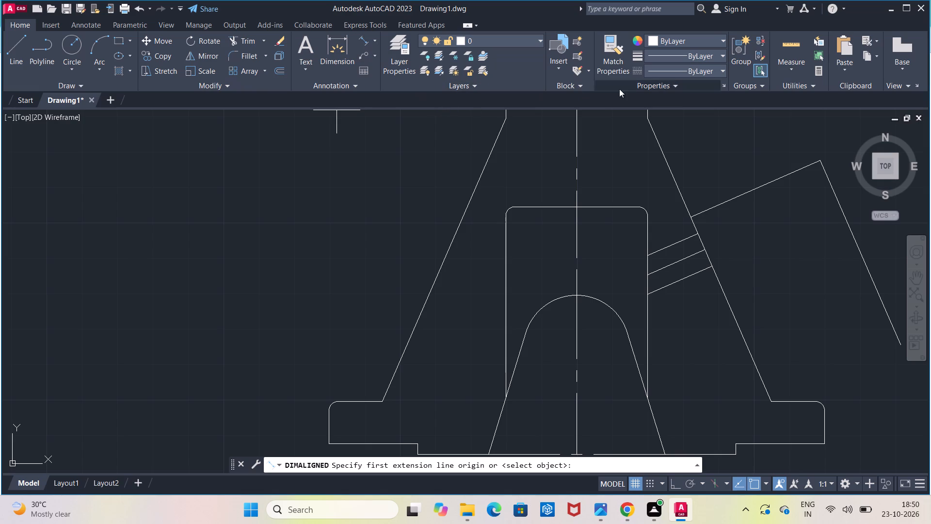
click(818, 159)
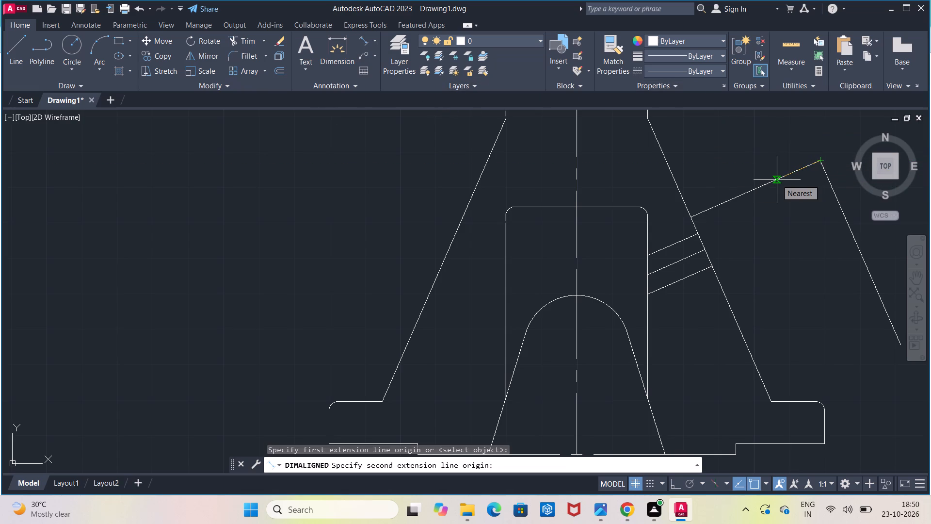
text(15)
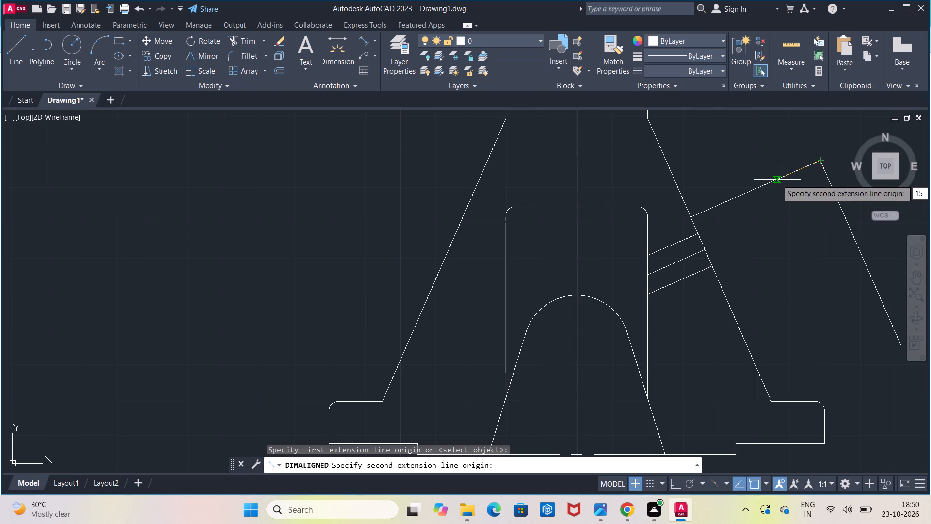
key(Return)
click(771, 156)
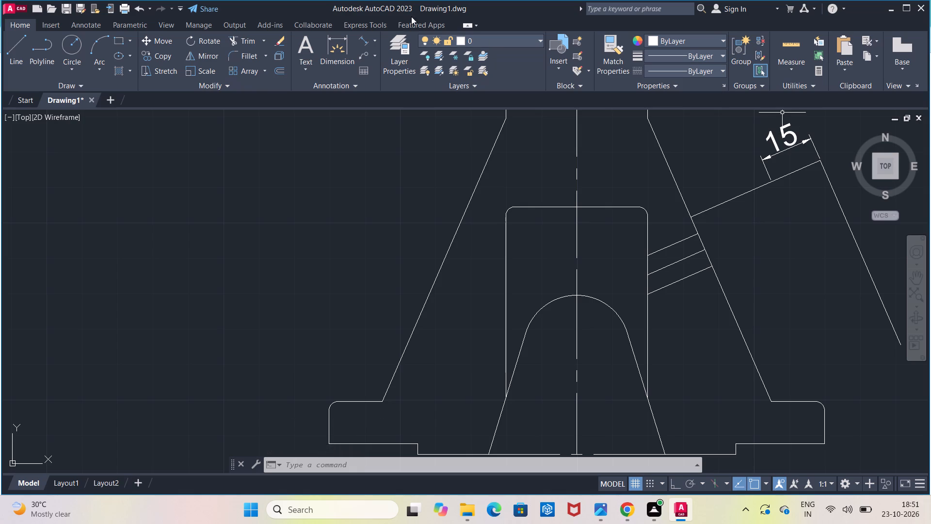
Check the angle between the body's right inclined side and the lower short inclined line with a temporary angular dimension.
click(378, 43)
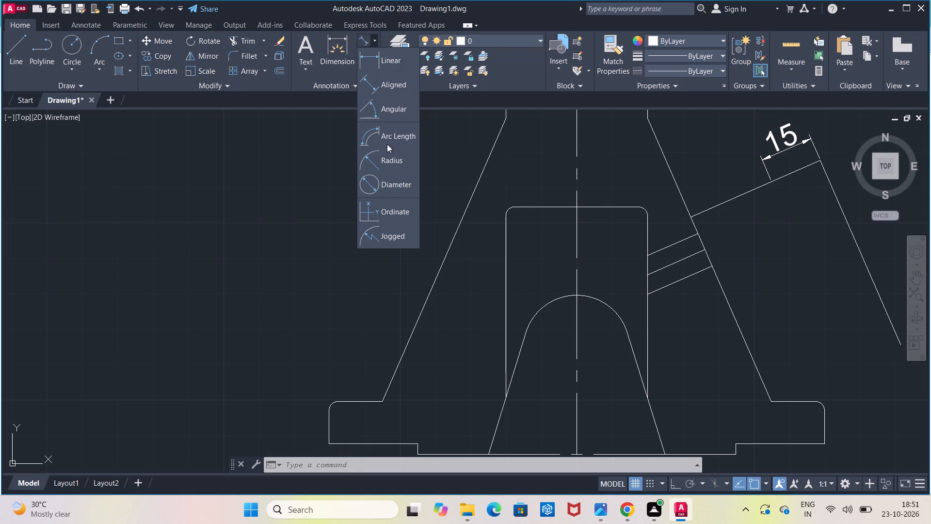
click(408, 116)
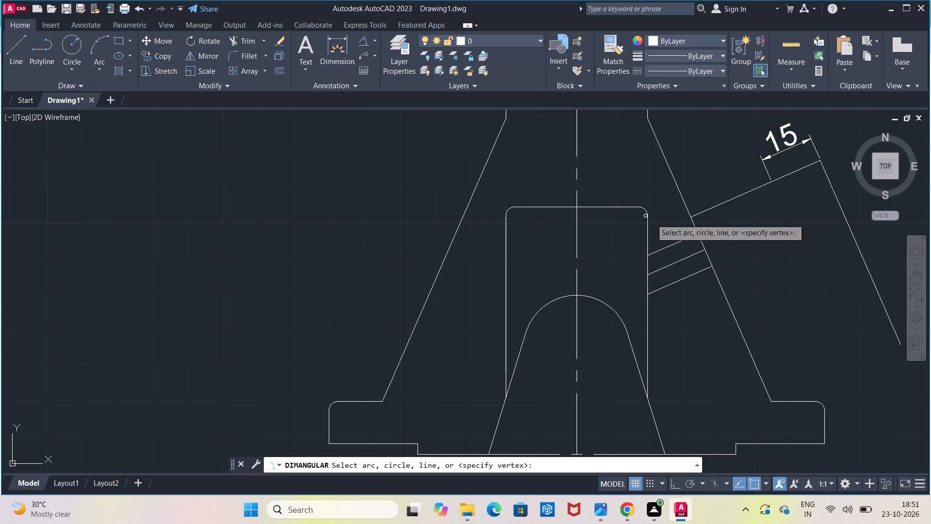
click(720, 282)
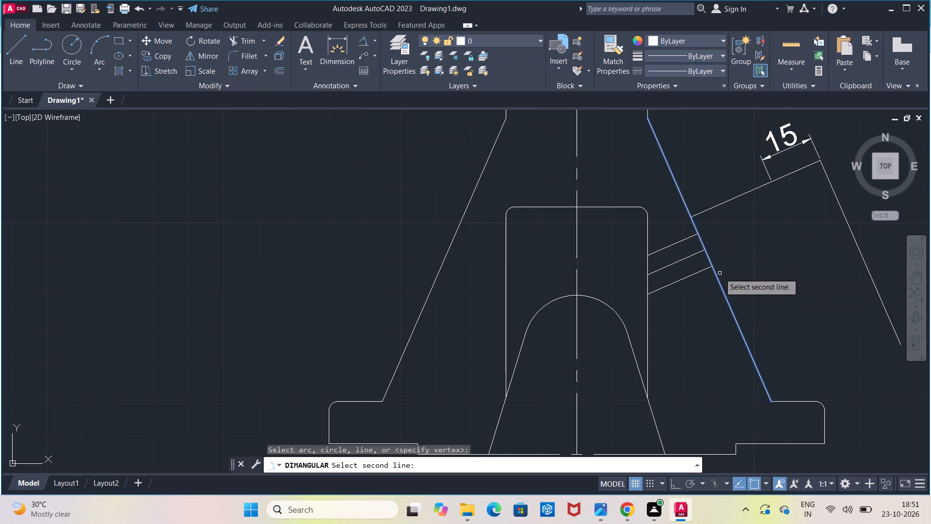
click(705, 270)
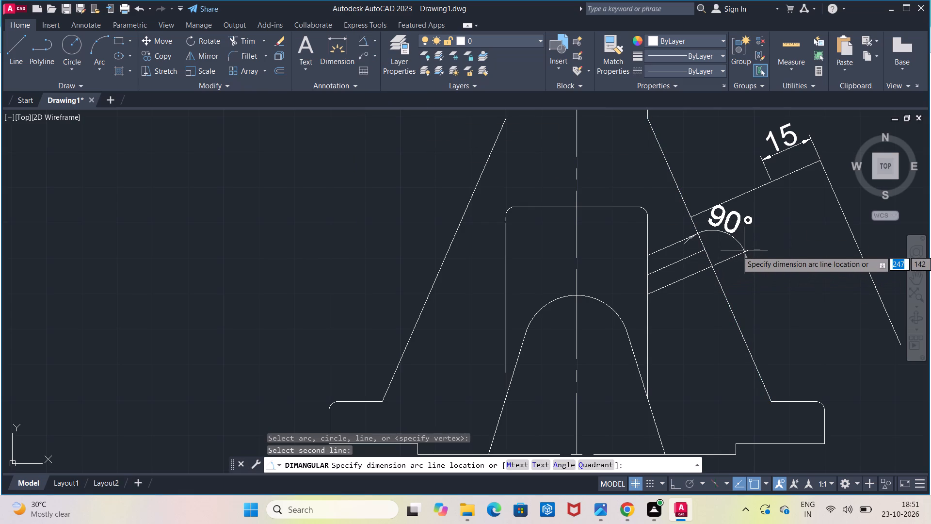
key(Escape)
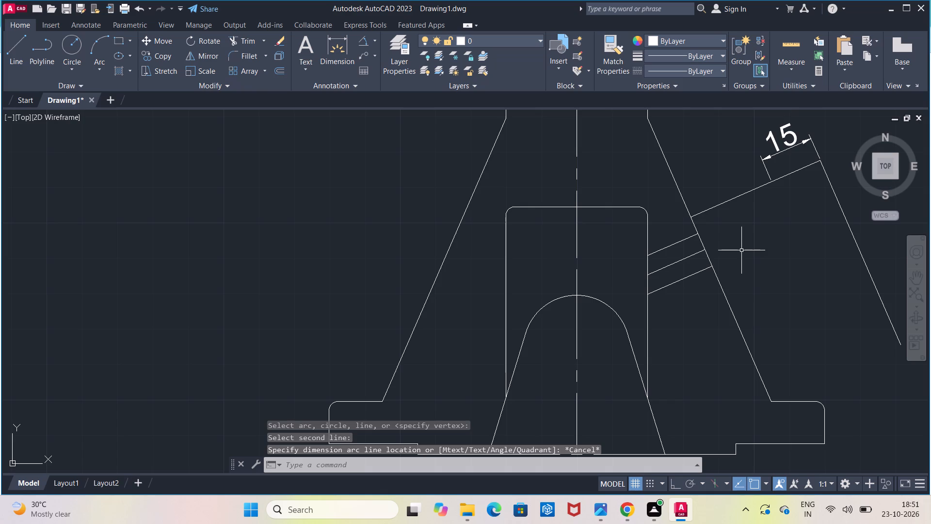
Draw a short line along the 15 dimension's inner extension line, ending on the upper branch line.
click(13, 66)
click(762, 155)
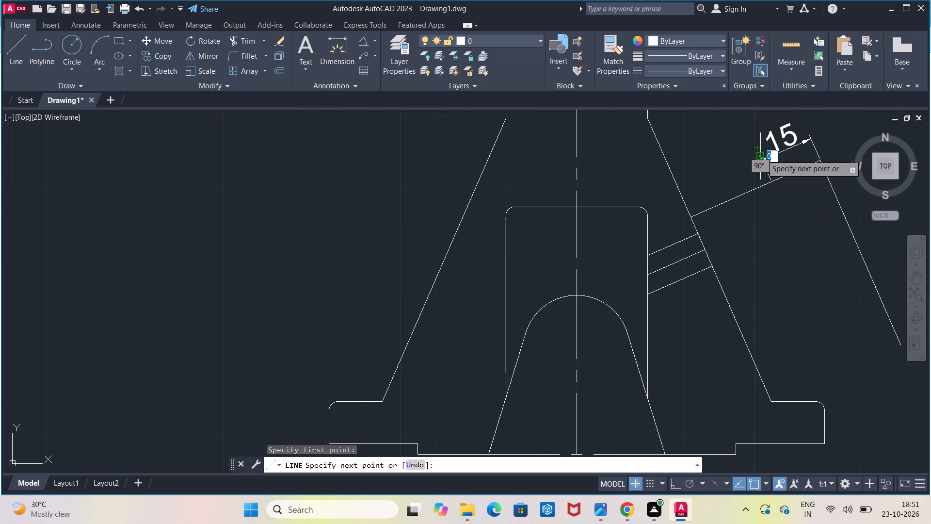
click(773, 180)
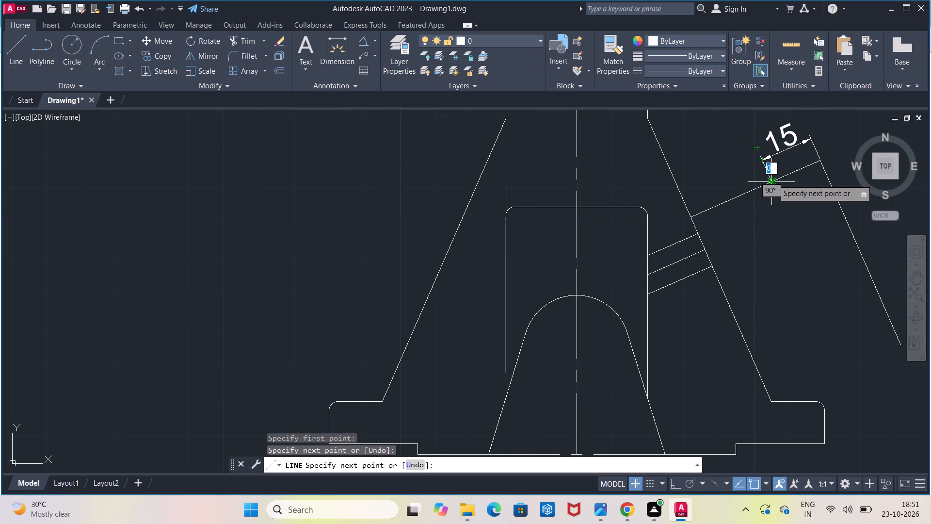
key(Escape)
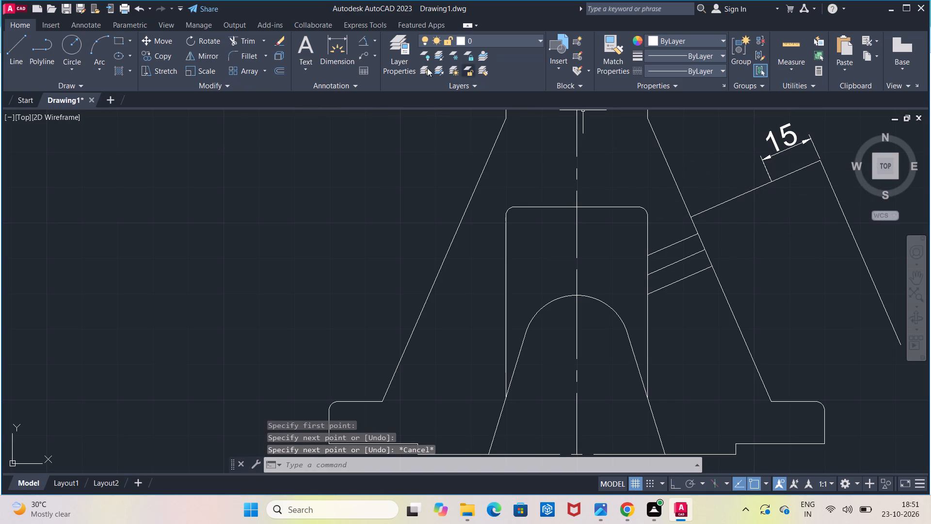
Remove the 15 aligned dimension above the upper branch line with the Trim command.
click(254, 45)
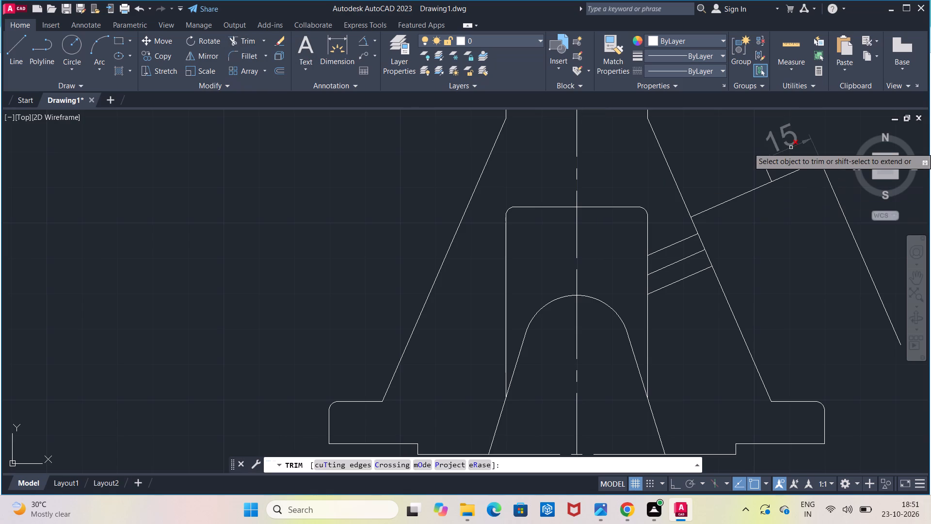
click(791, 147)
key(Return)
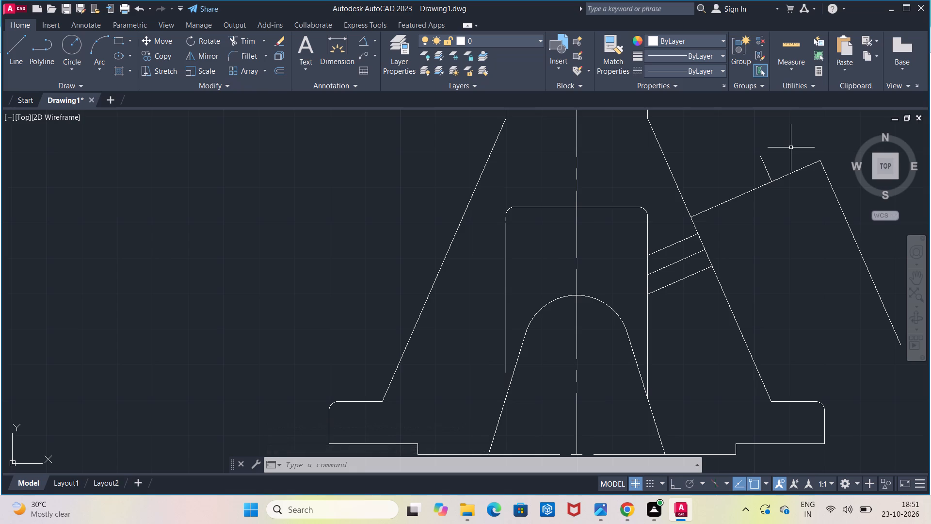
key(Escape)
Switch to the AutoCAD exercise No. 51 tutorial video in Chrome and resume playback to follow the boss construction.
scroll(721, 392, down, 1)
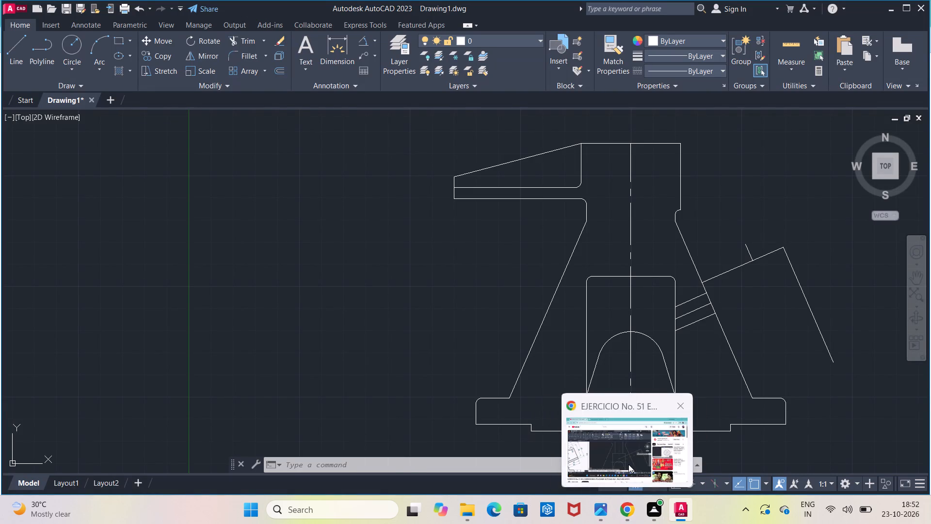
click(628, 464)
click(475, 301)
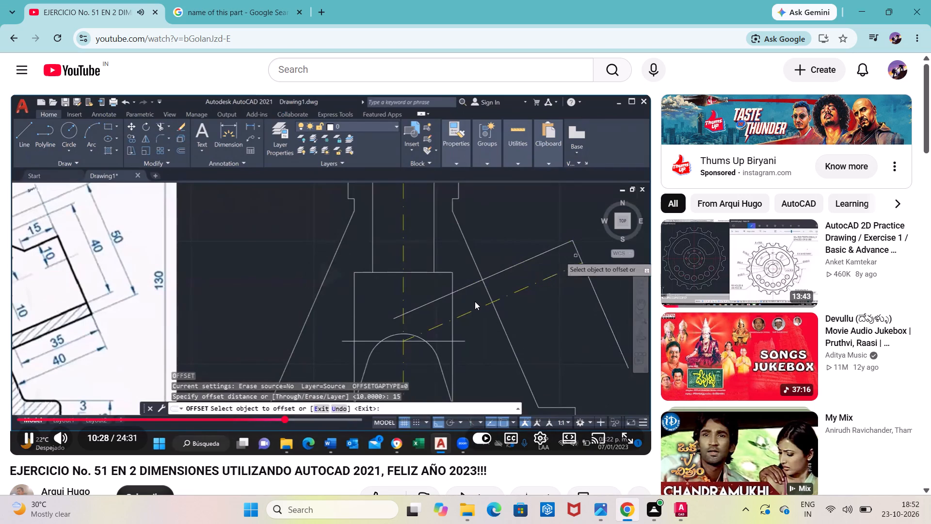
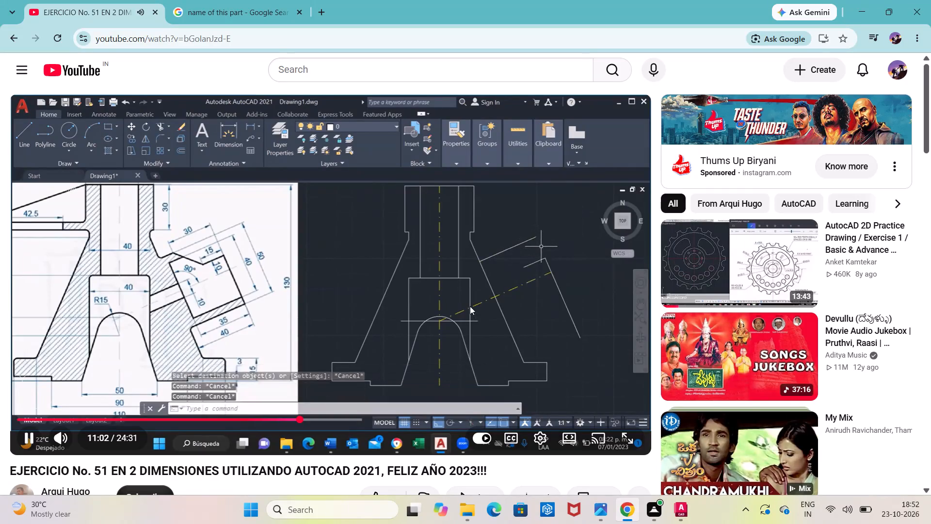
Pause the tutorial, return to the AutoCAD drawing and erase the short line standing on the upper branch line.
drag(470, 306, 459, 312)
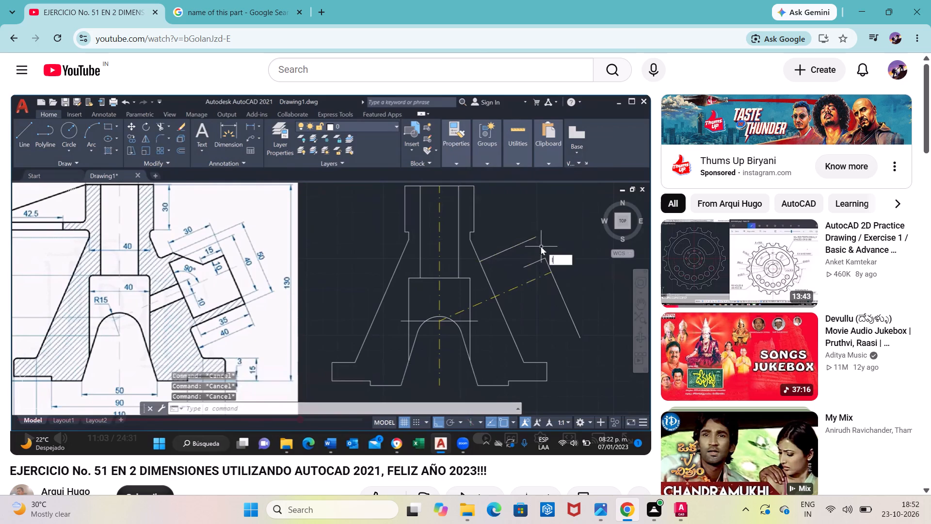
click(697, 523)
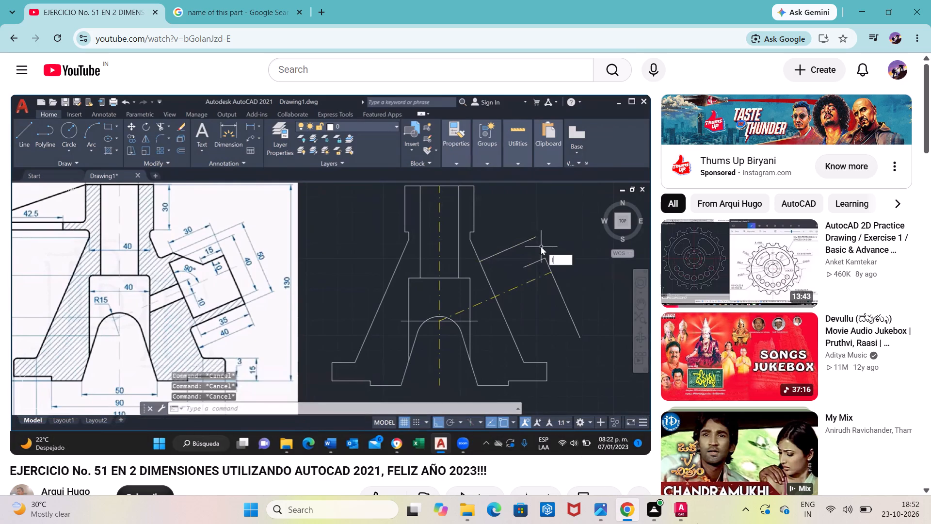
click(690, 521)
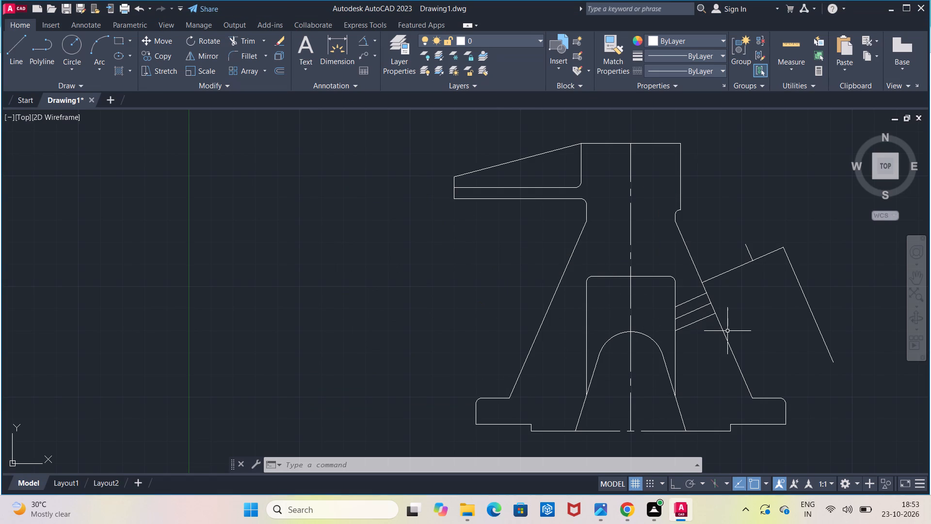
click(748, 252)
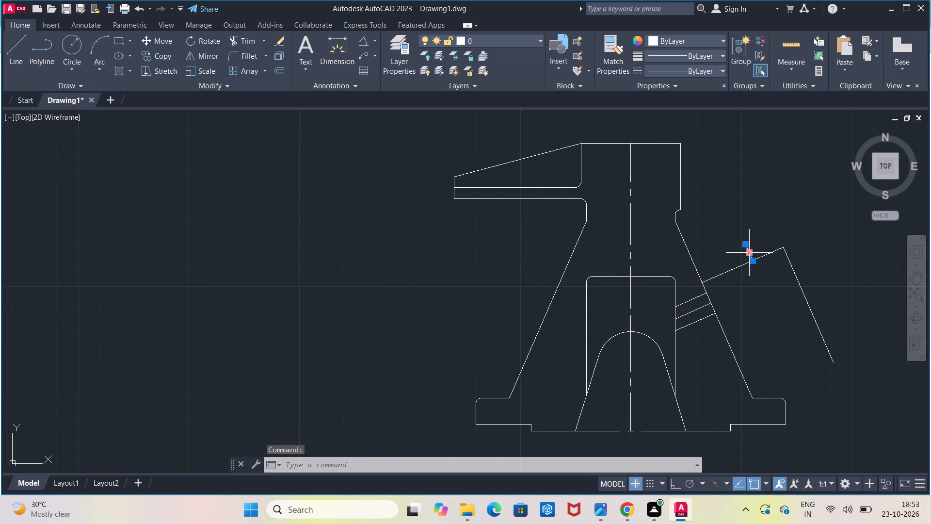
key(Delete)
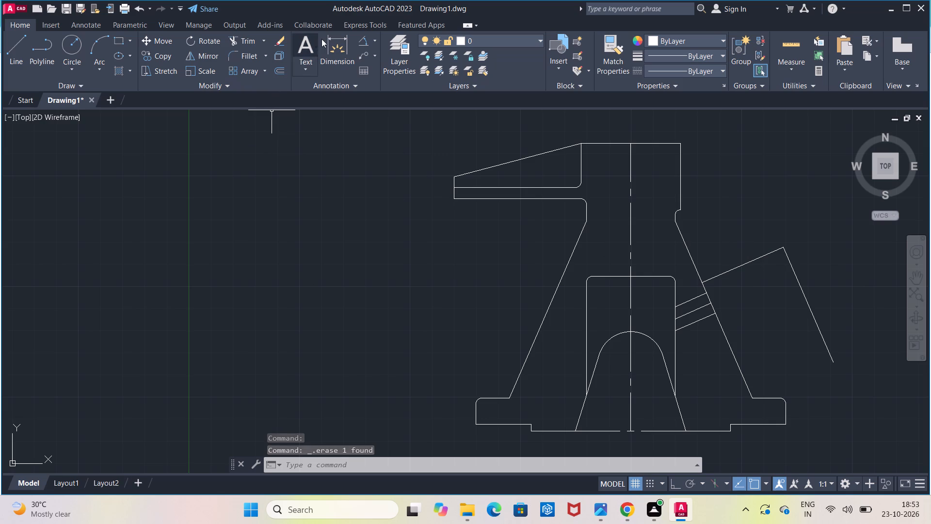
Offset the boss's long outer inclined line by 15 toward the body.
click(274, 69)
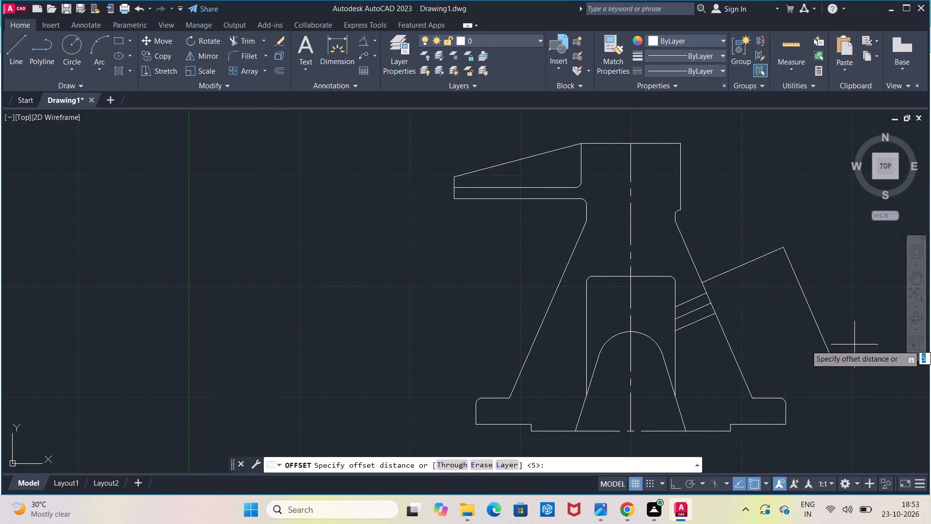
click(810, 309)
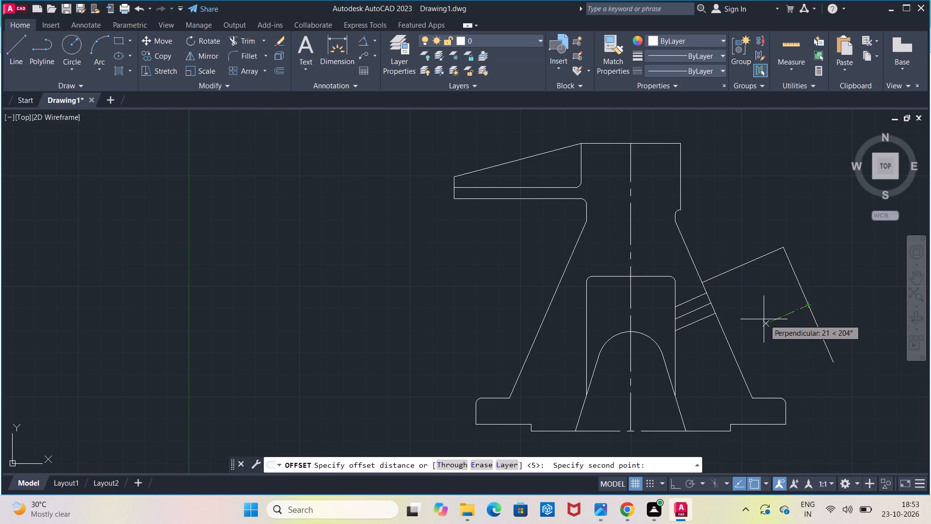
text(15)
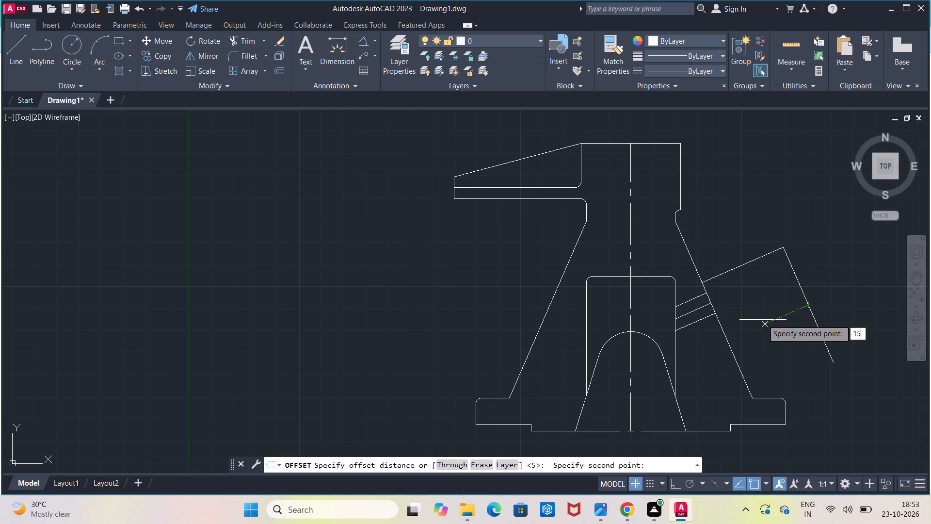
key(Return)
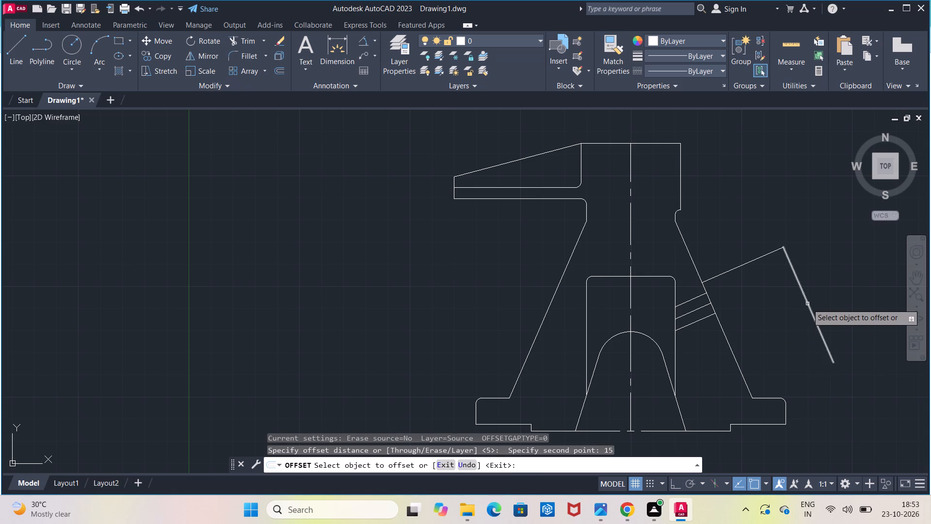
click(807, 304)
click(786, 308)
key(Escape)
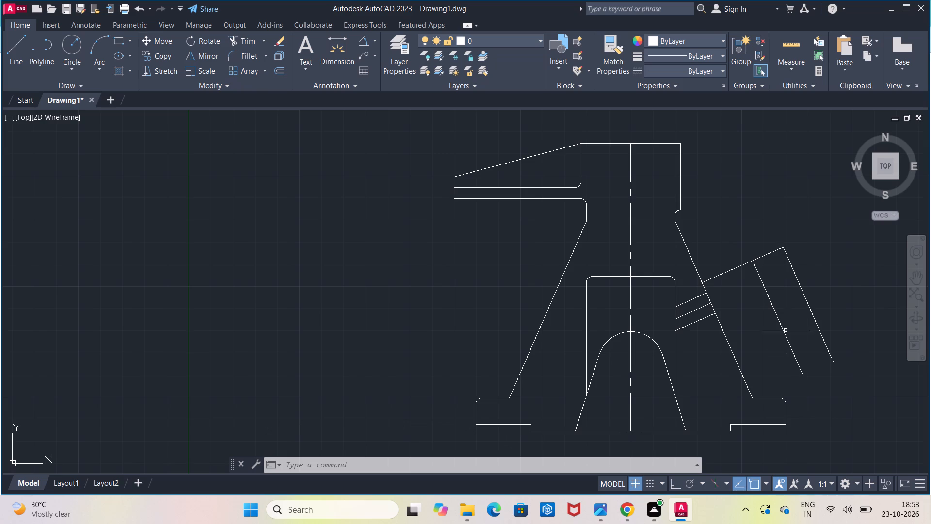
Replay the tutorial video in Chrome from about 10:25 to study how the boss's upper line is built, and return to AutoCAD.
click(637, 506)
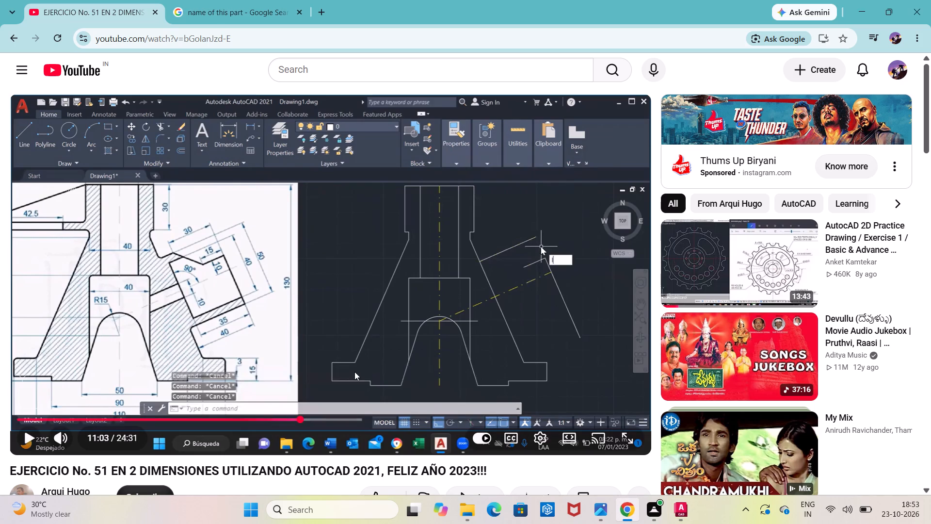
click(284, 418)
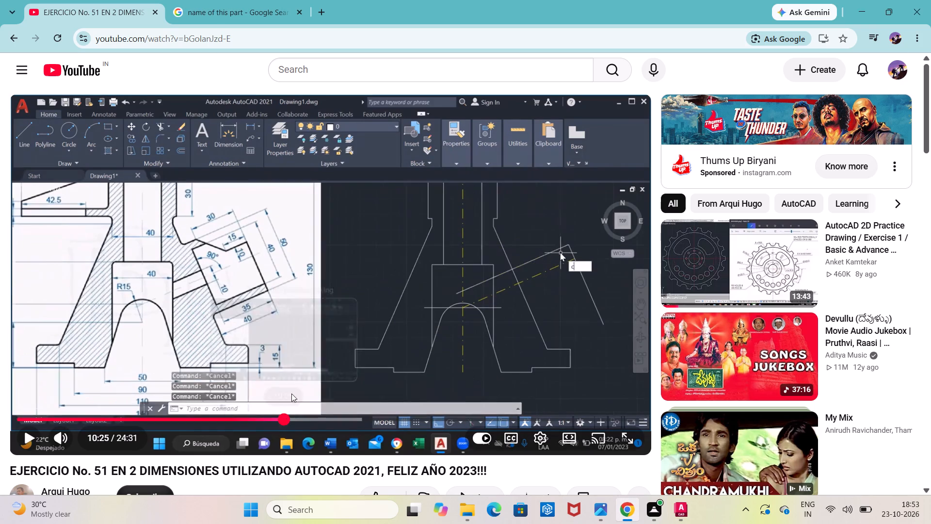
click(292, 390)
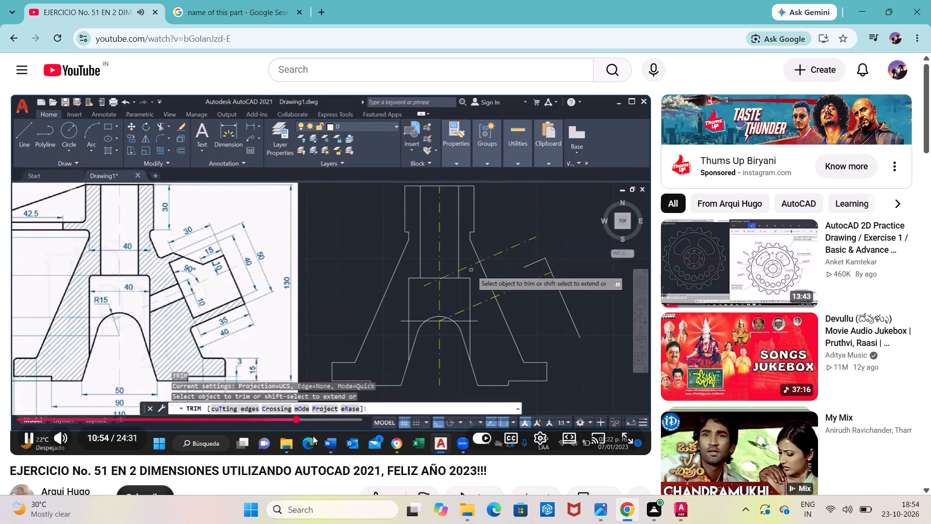
click(369, 363)
key(Escape)
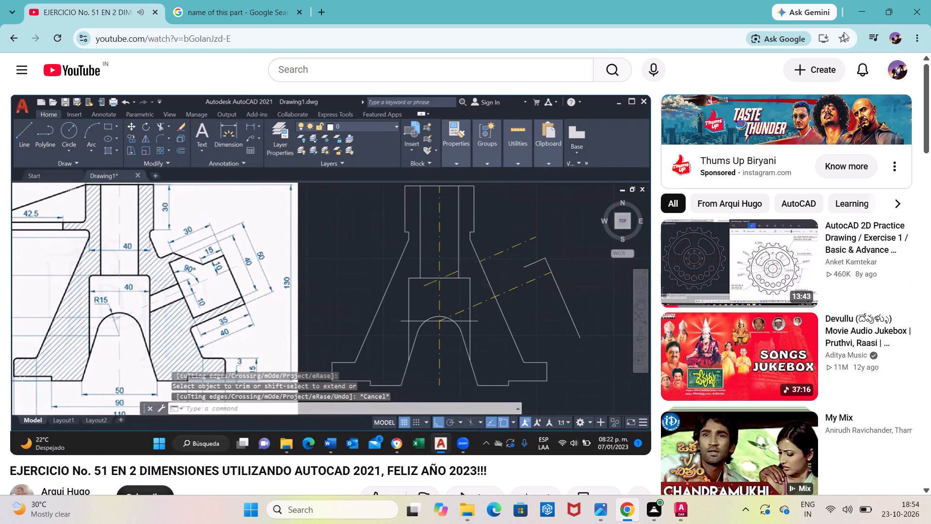
click(858, 6)
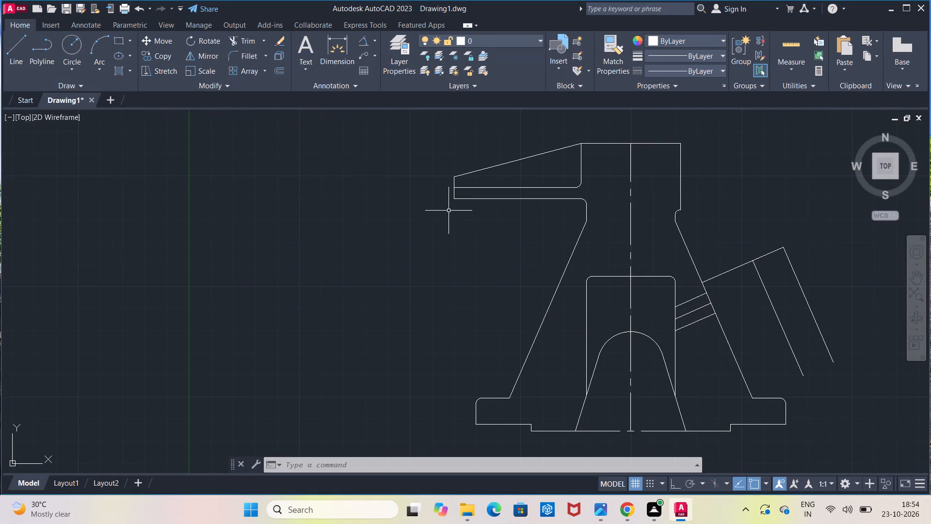
Extend the middle branch centerline beyond the body's inclined side to the boss's inner offset line.
click(263, 41)
click(260, 86)
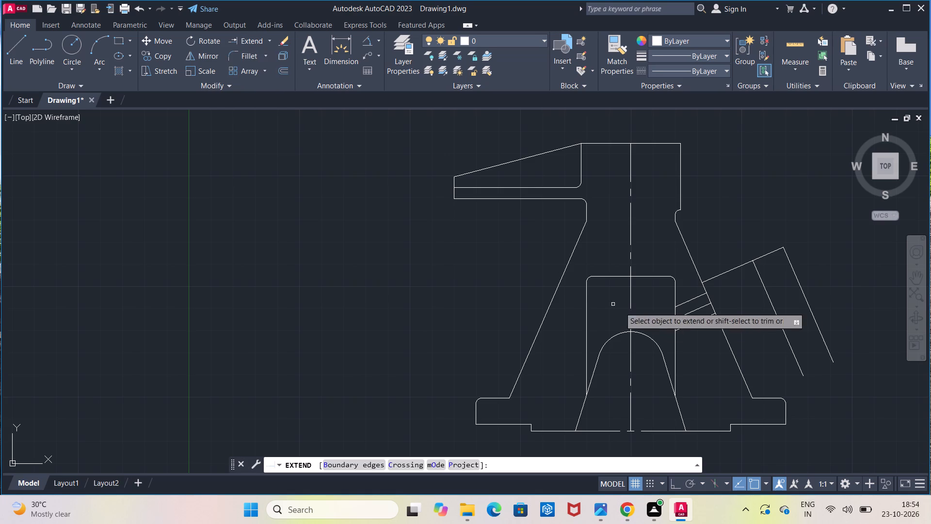
click(709, 305)
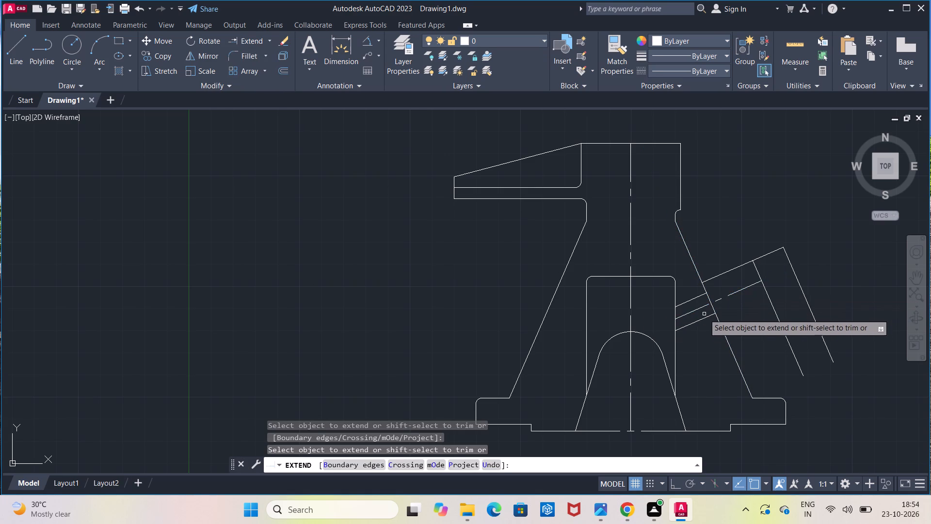
key(Escape)
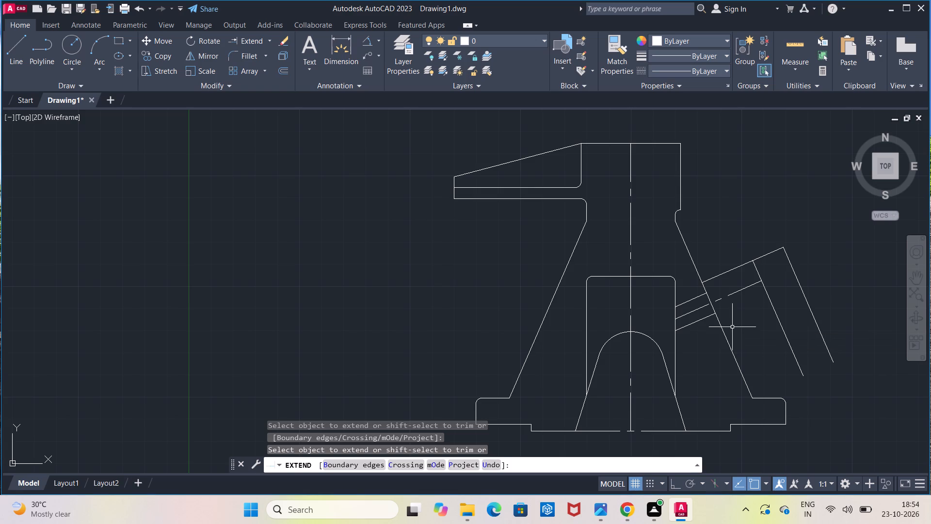
click(282, 67)
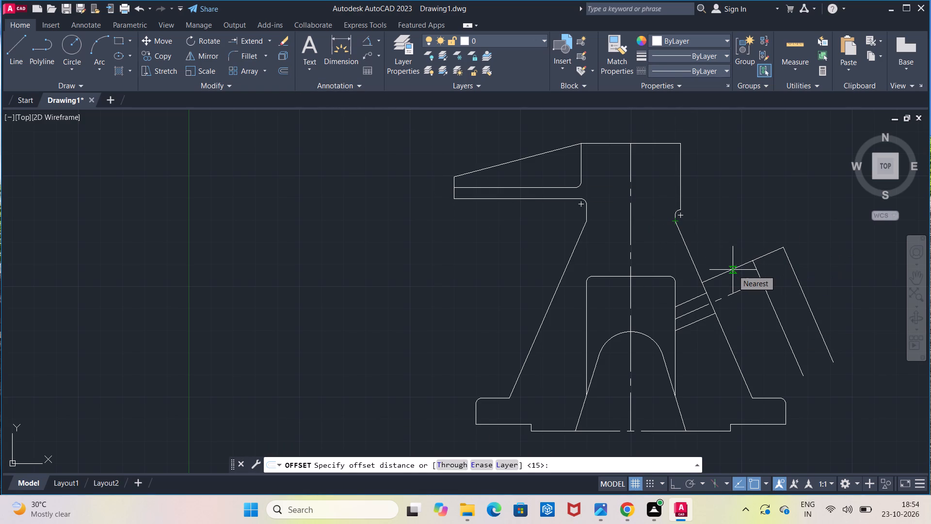
key(Escape)
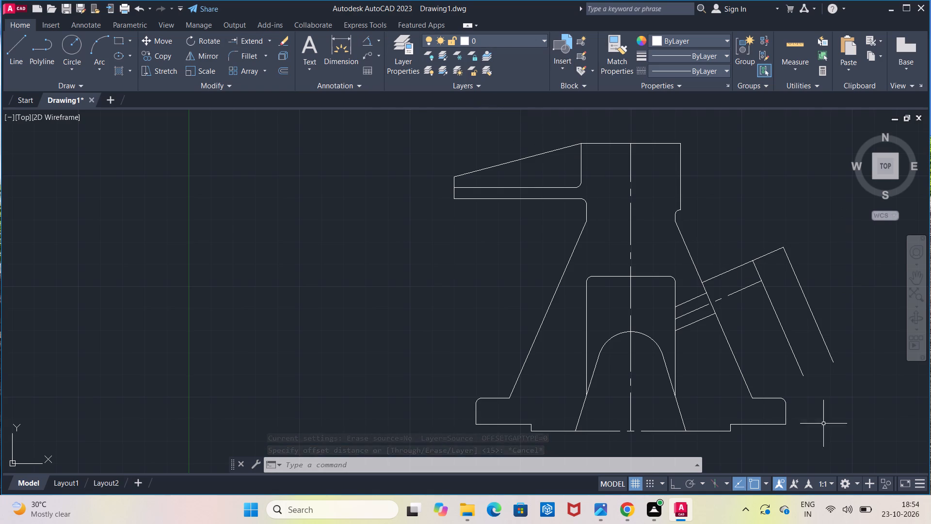
Trim the upper branch line between the body's right inclined side and the boss's inner offset line.
click(271, 43)
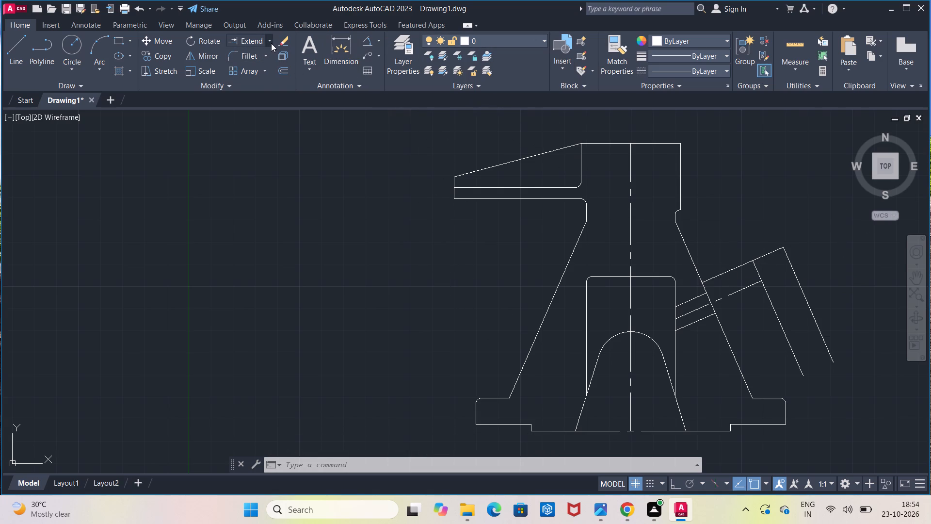
click(266, 57)
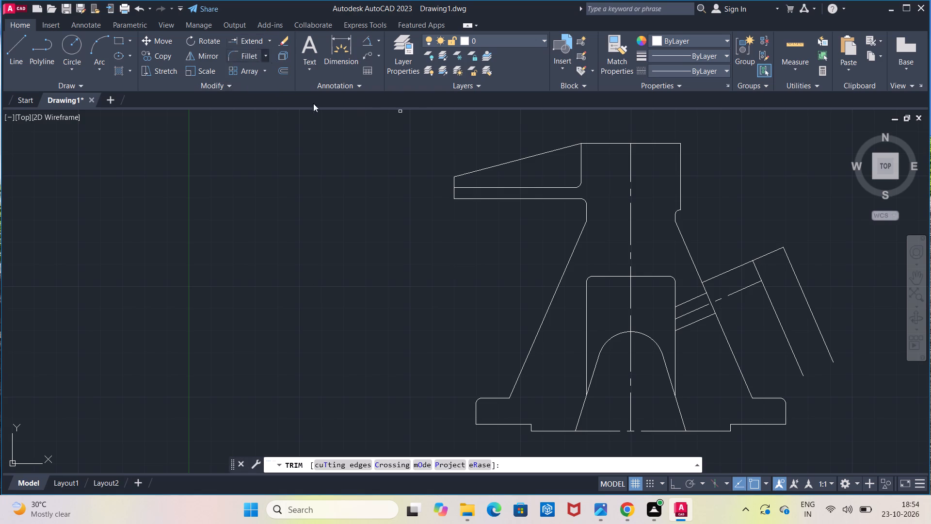
click(724, 274)
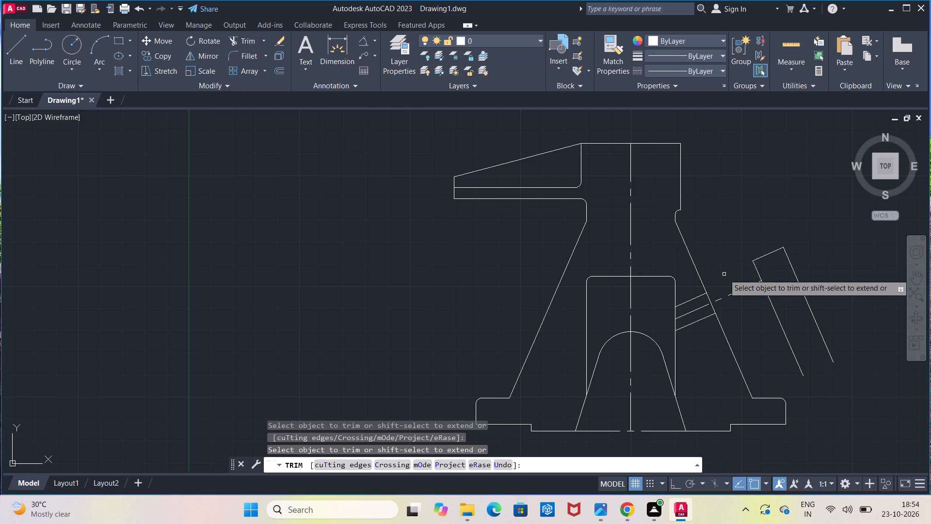
key(Escape)
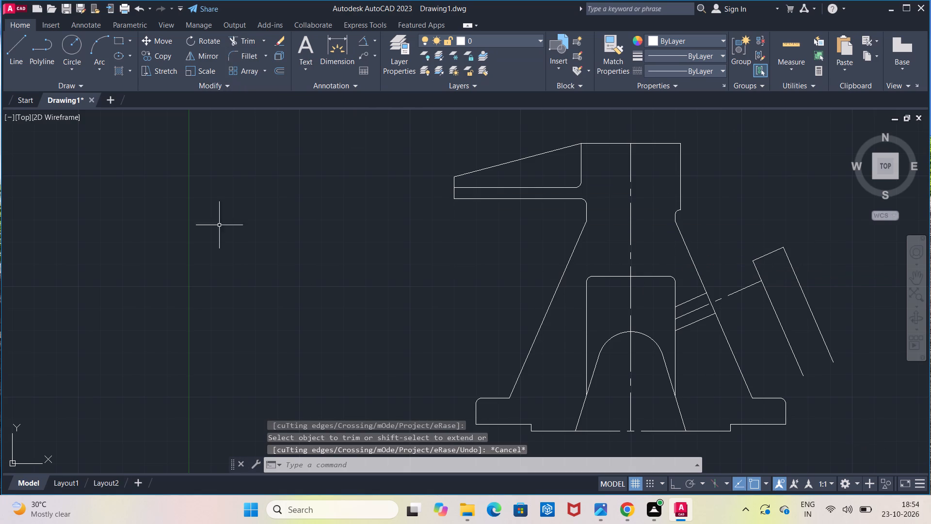
Offset the extended branch centerline by 25 to its upper side.
click(273, 68)
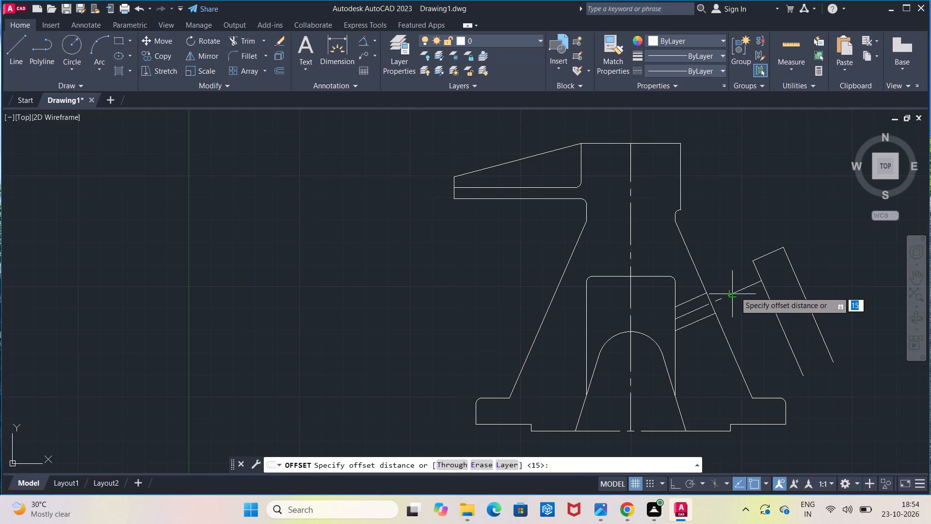
click(735, 292)
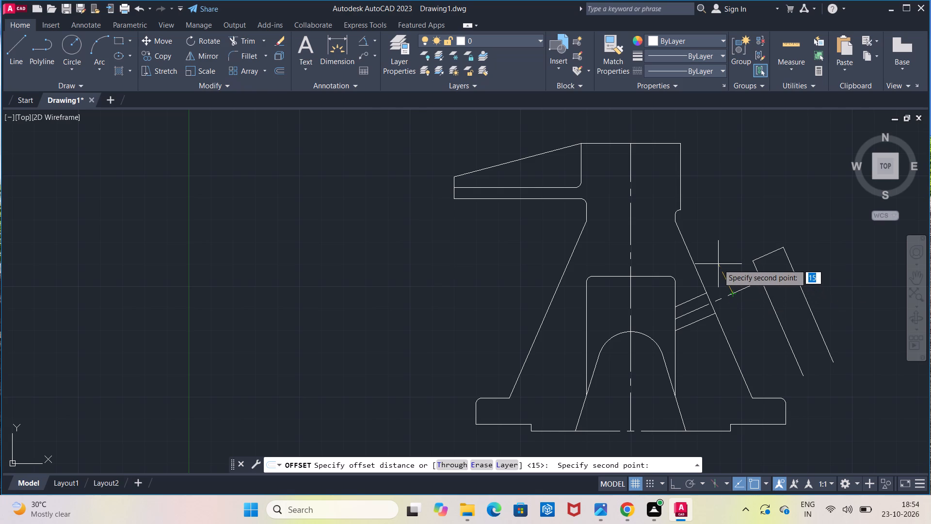
text(25)
key(Return)
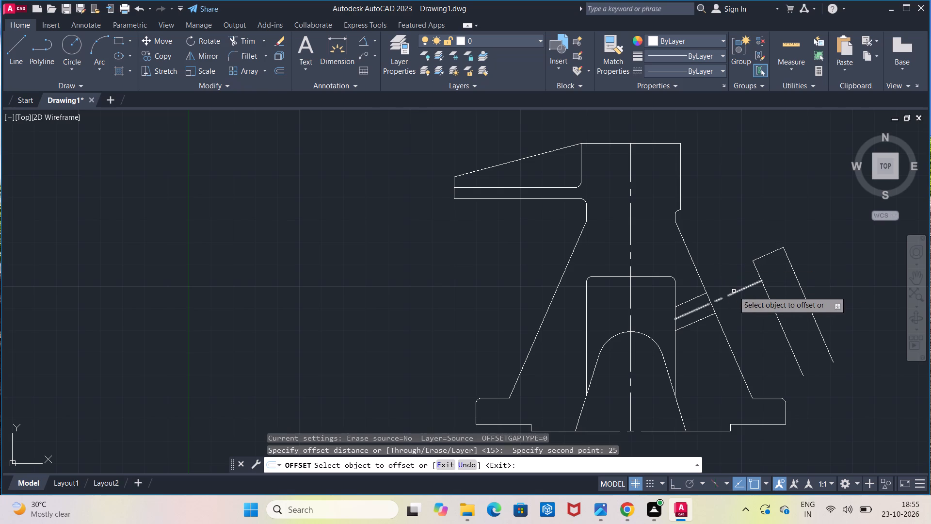
click(734, 291)
click(715, 251)
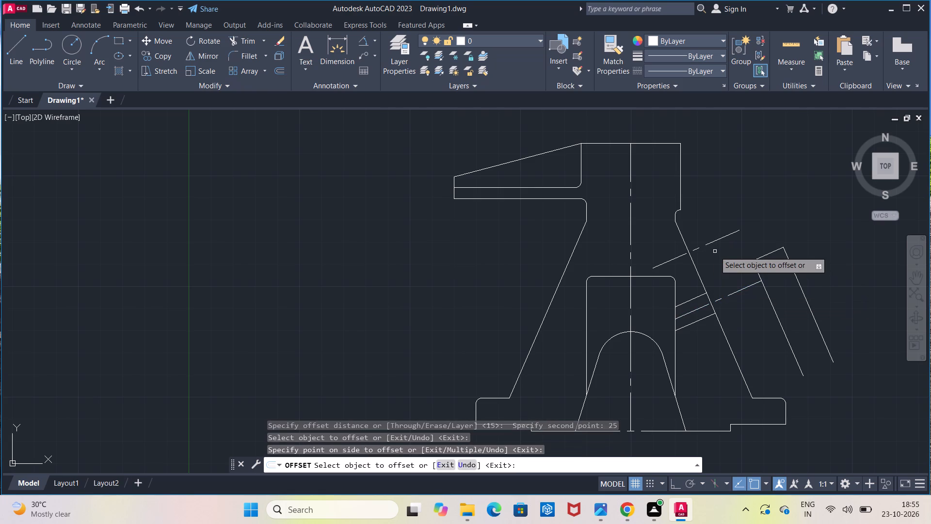
key(Escape)
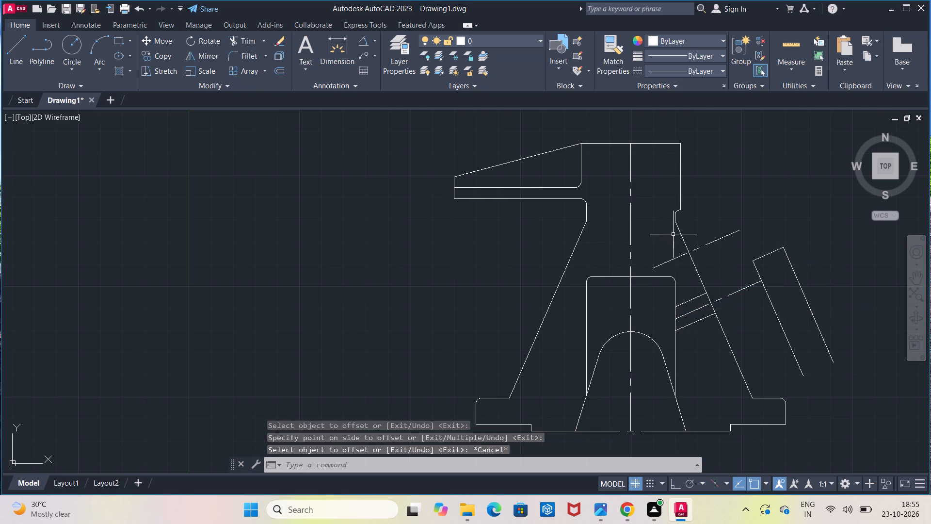
Trim the part of the new offset centerline that lies inside the body's right inclined side.
click(247, 46)
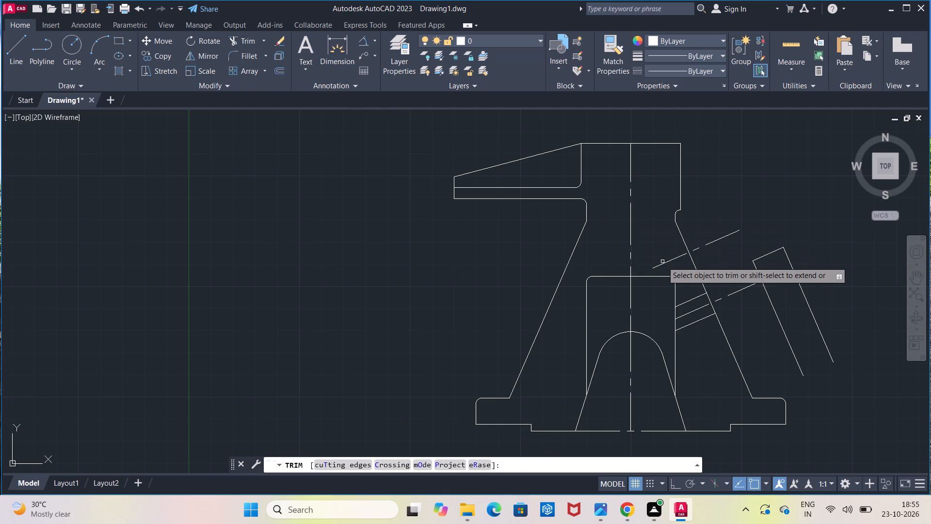
click(664, 262)
key(Escape)
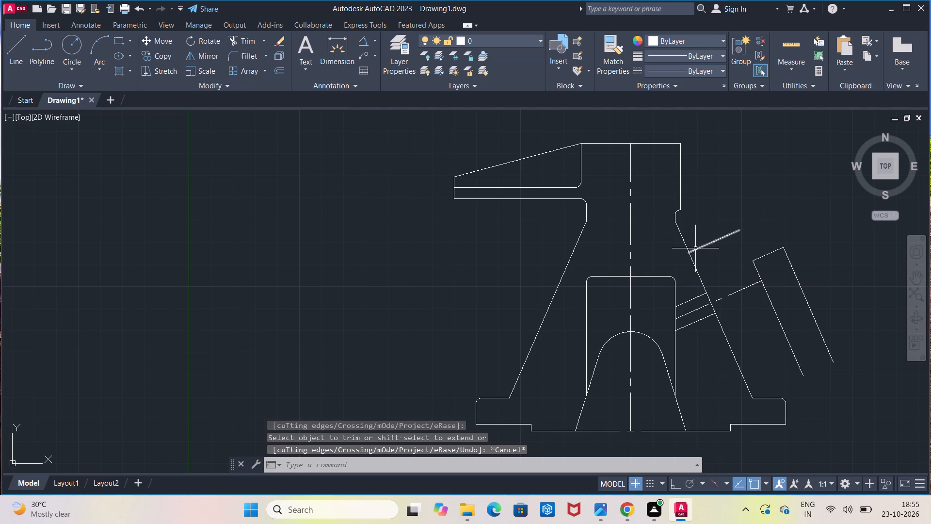
Set the linetype of the remaining upper offset line to ByLayer.
click(695, 247)
click(654, 75)
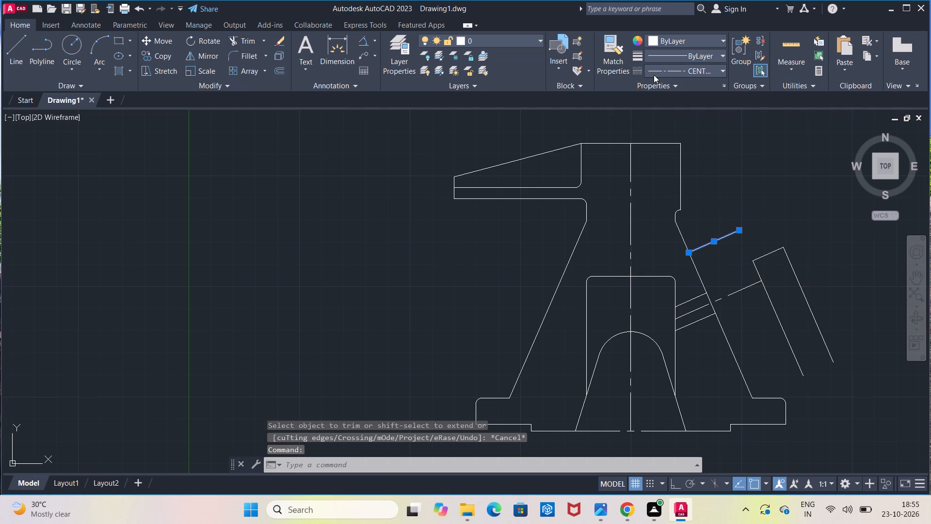
click(680, 88)
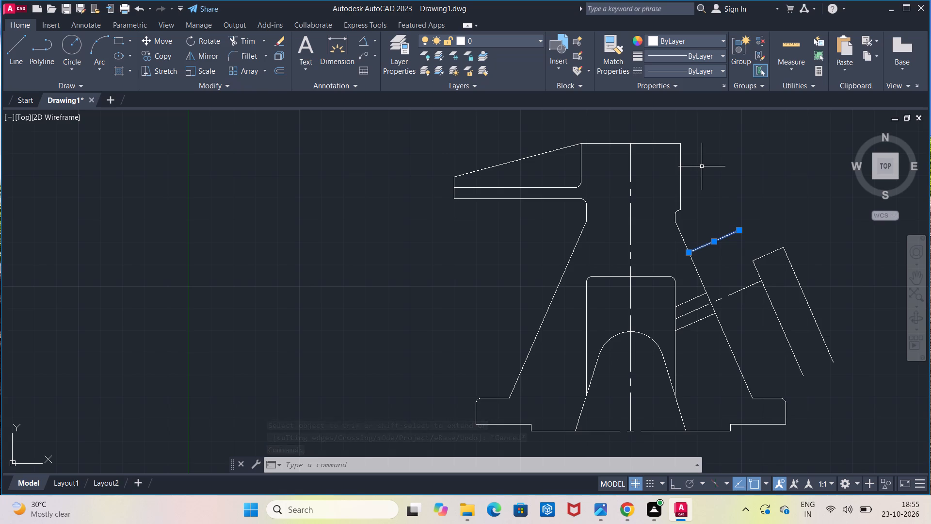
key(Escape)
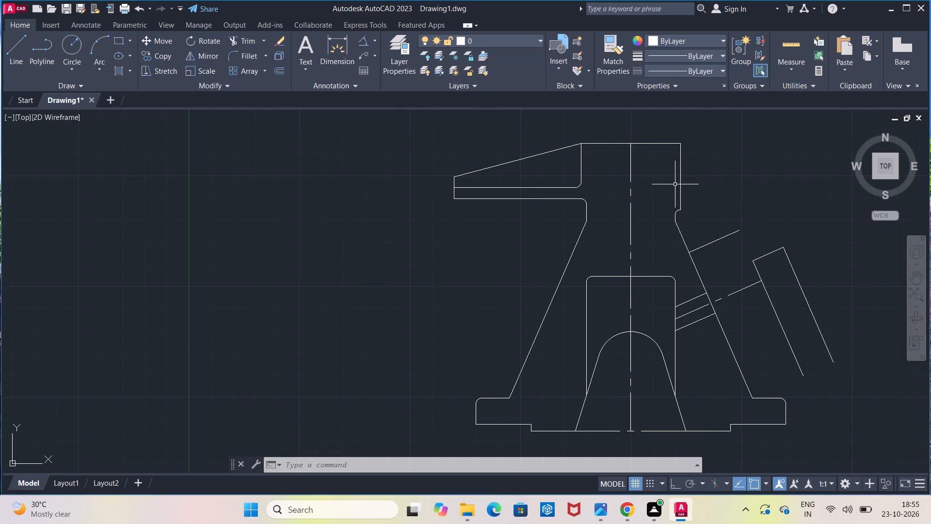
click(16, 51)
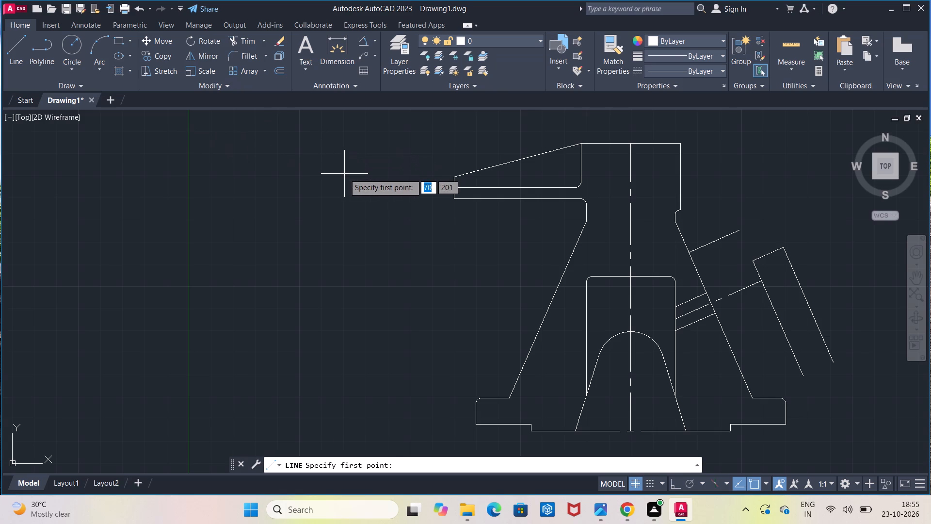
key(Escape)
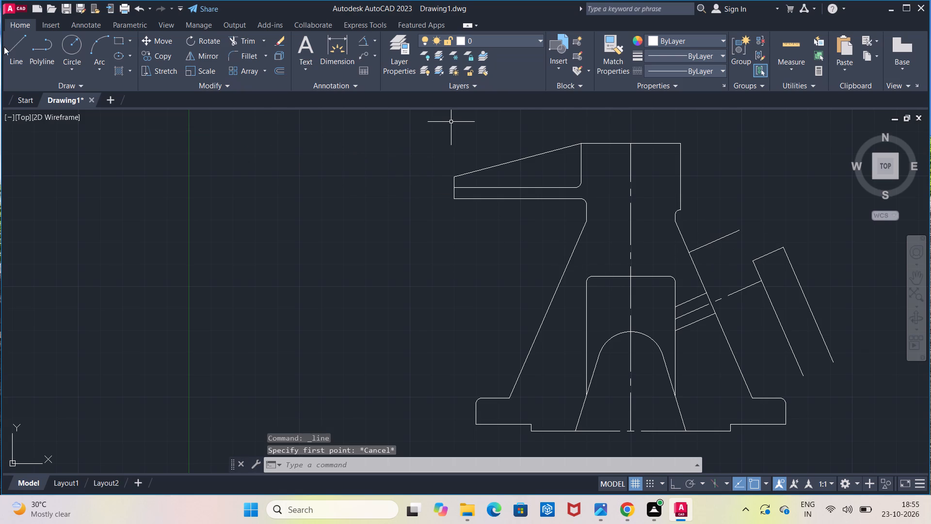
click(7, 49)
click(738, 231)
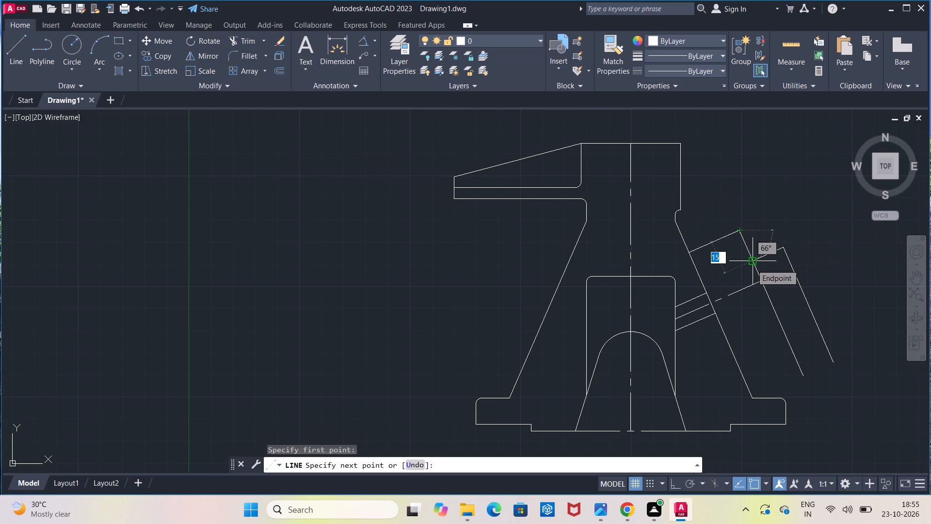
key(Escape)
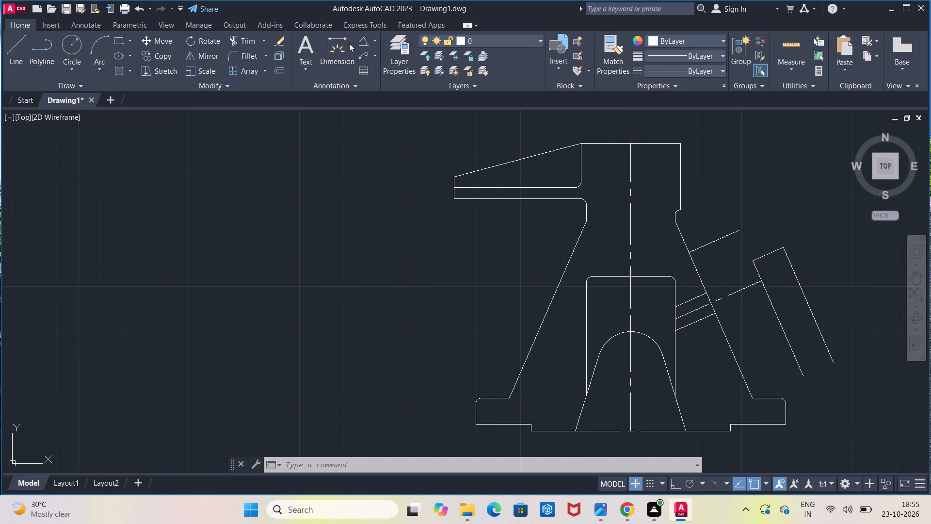
Check the gap between the upper offset line's outer end and the boss's inner top corner with linear and aligned dimensions.
click(372, 41)
click(372, 54)
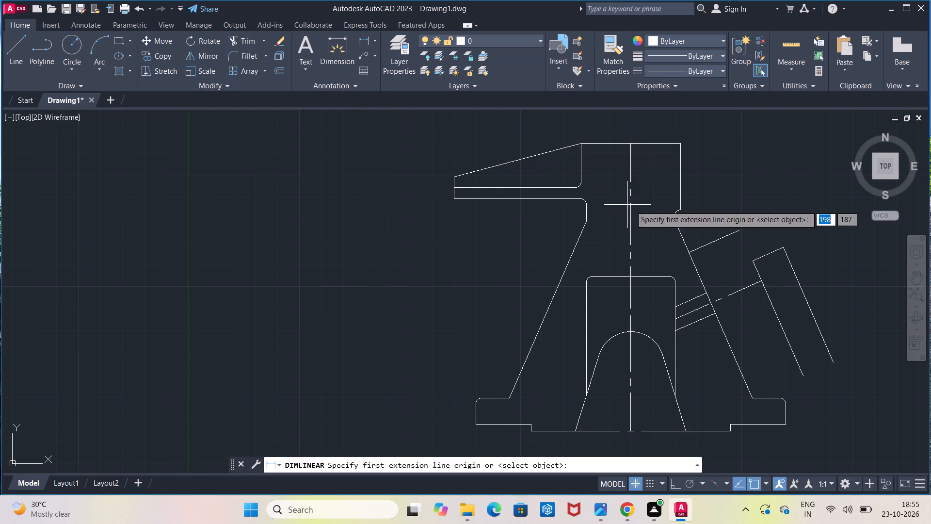
click(743, 232)
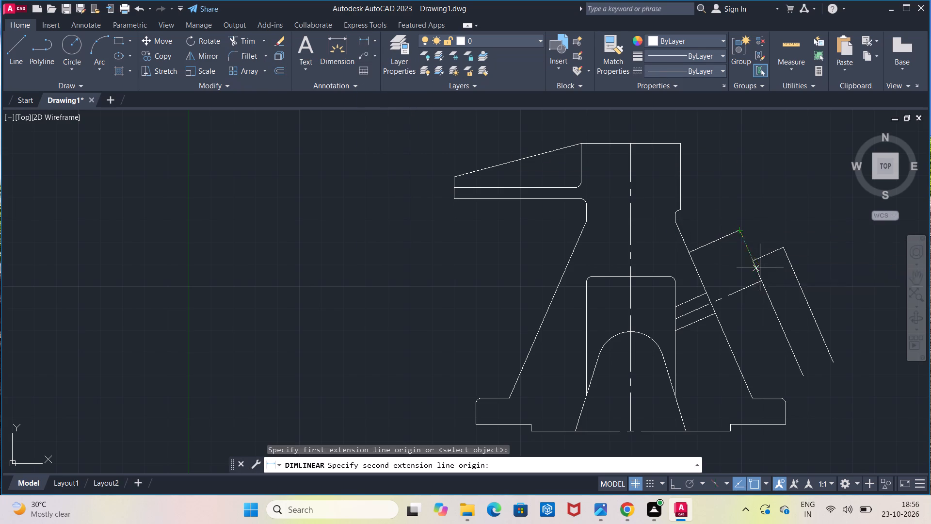
click(755, 262)
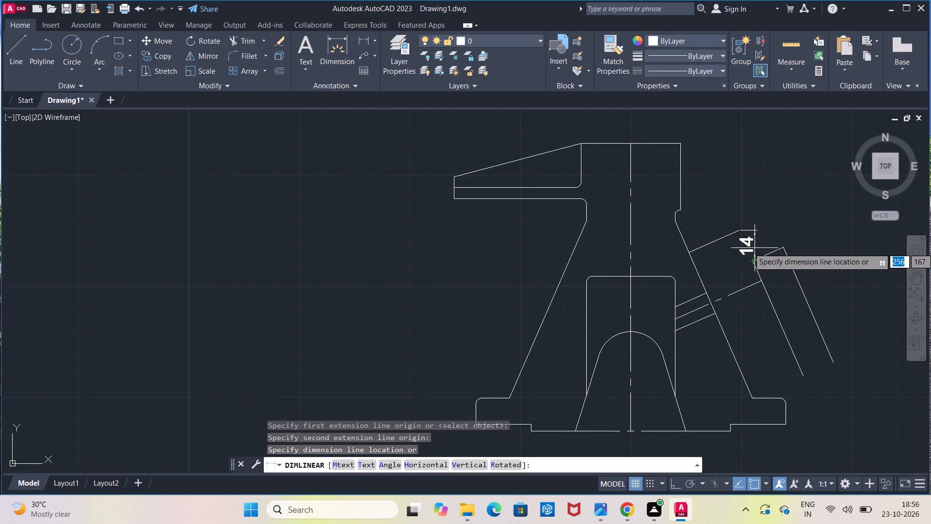
key(Escape)
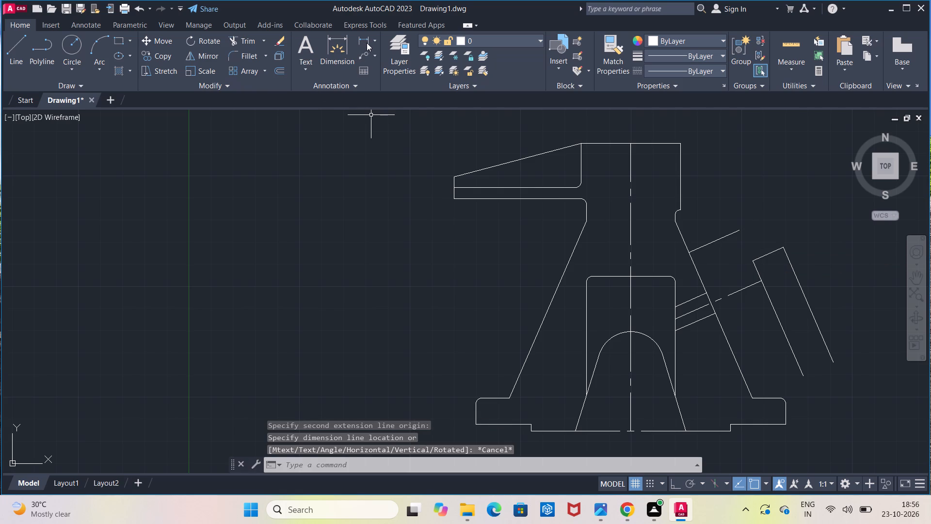
click(372, 42)
click(381, 85)
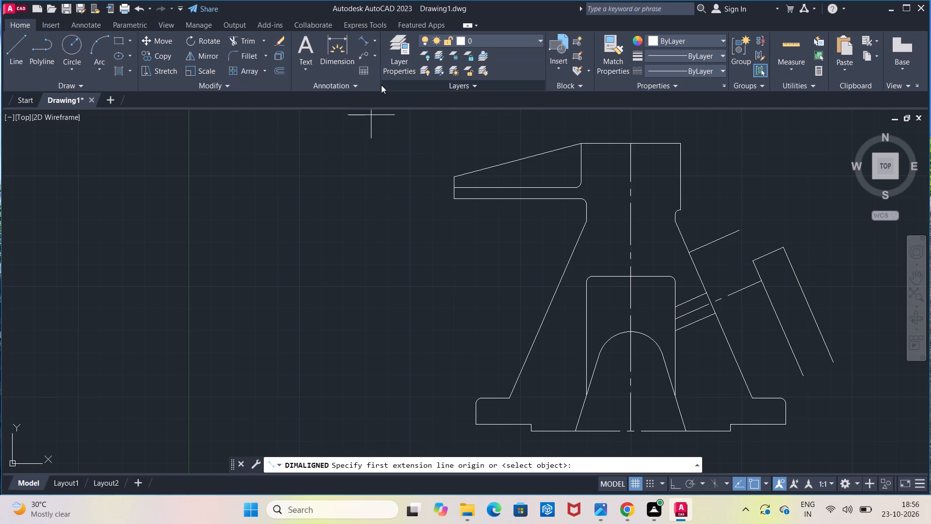
click(738, 232)
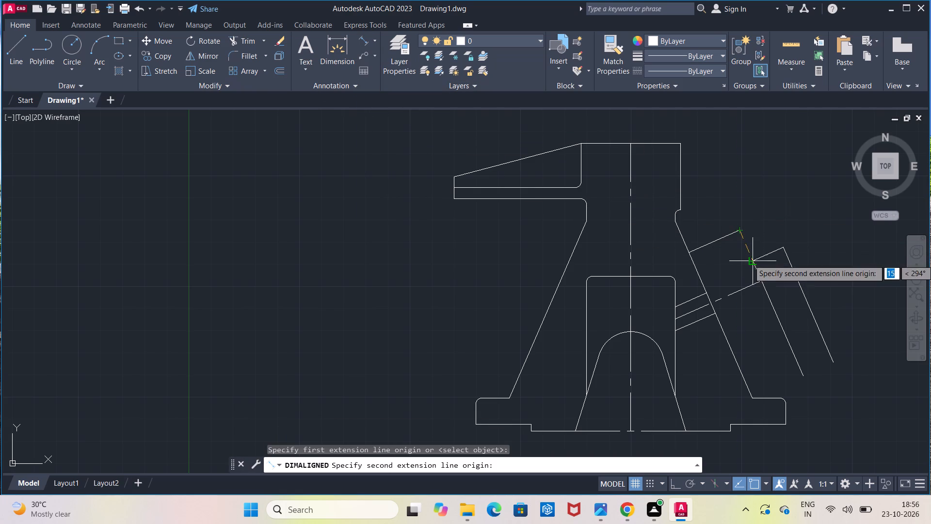
click(753, 259)
key(Escape)
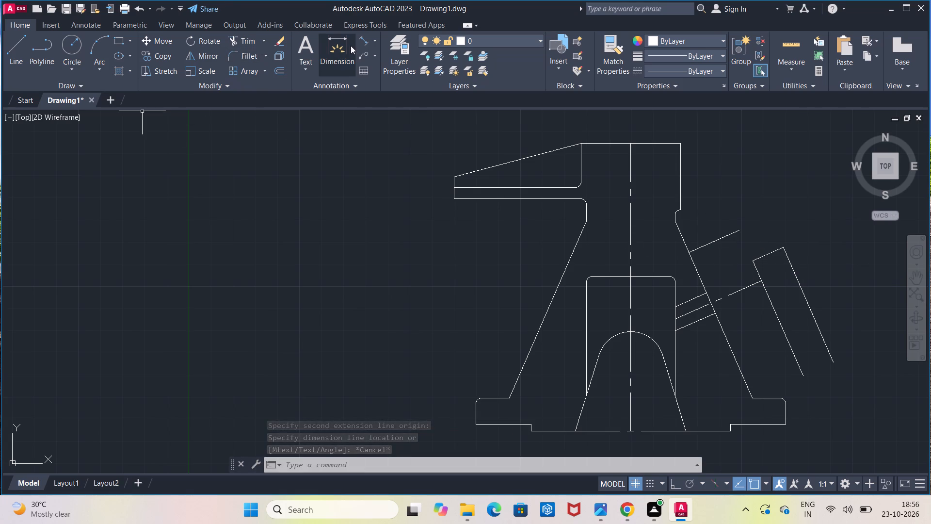
Offset the boss's short top edge by 15 to its upper side.
click(277, 66)
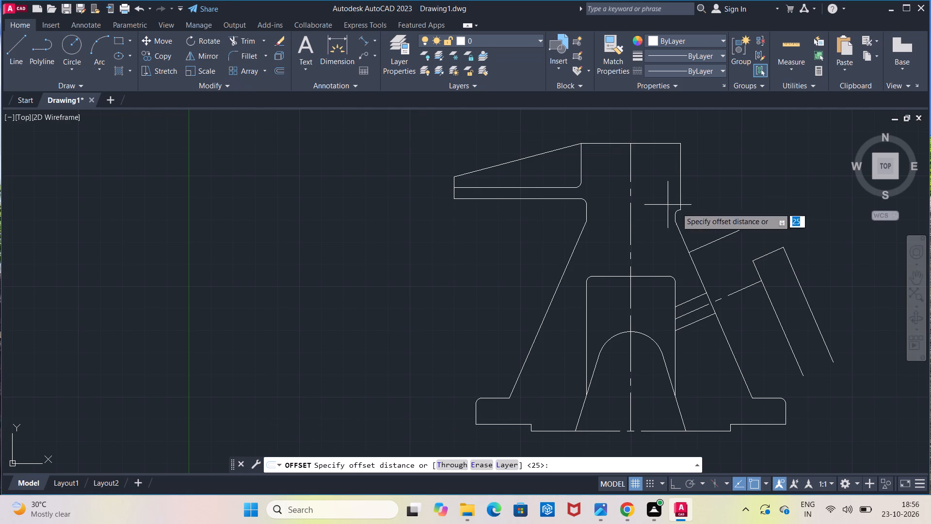
click(767, 254)
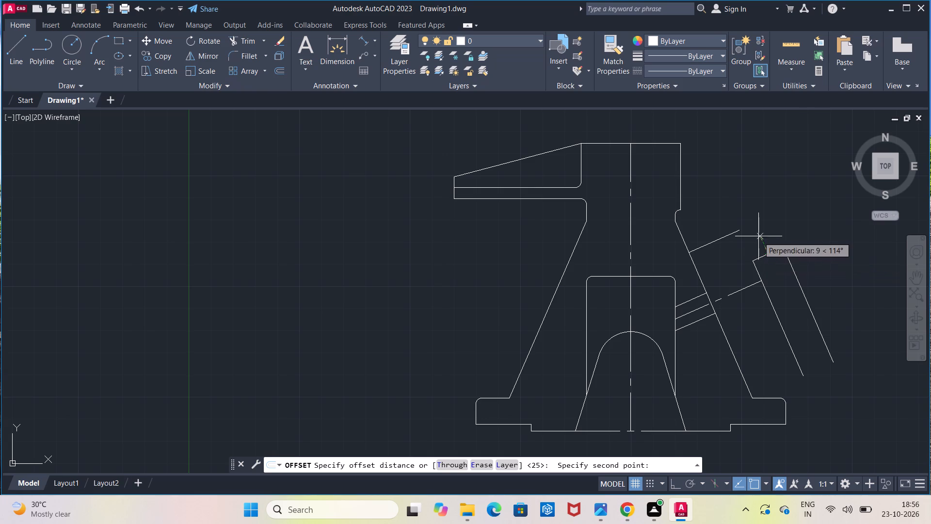
text(15)
key(Return)
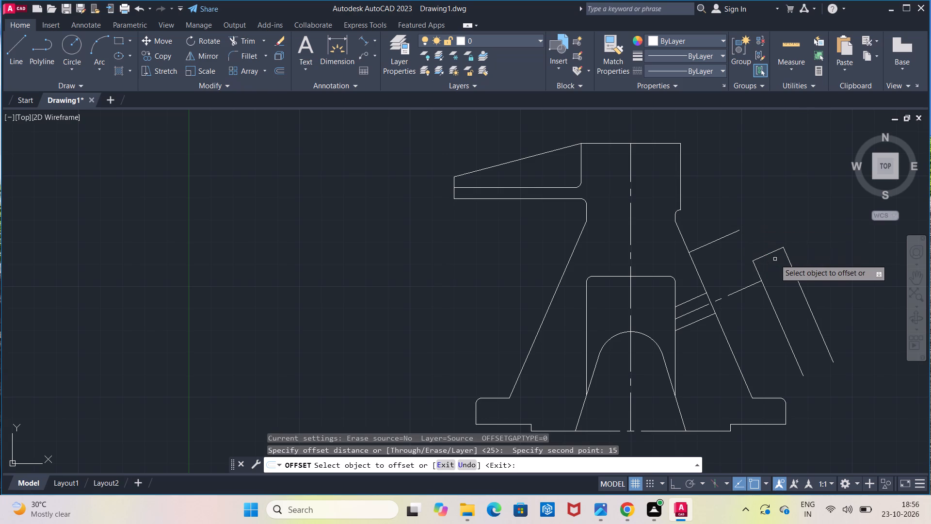
click(768, 254)
click(766, 246)
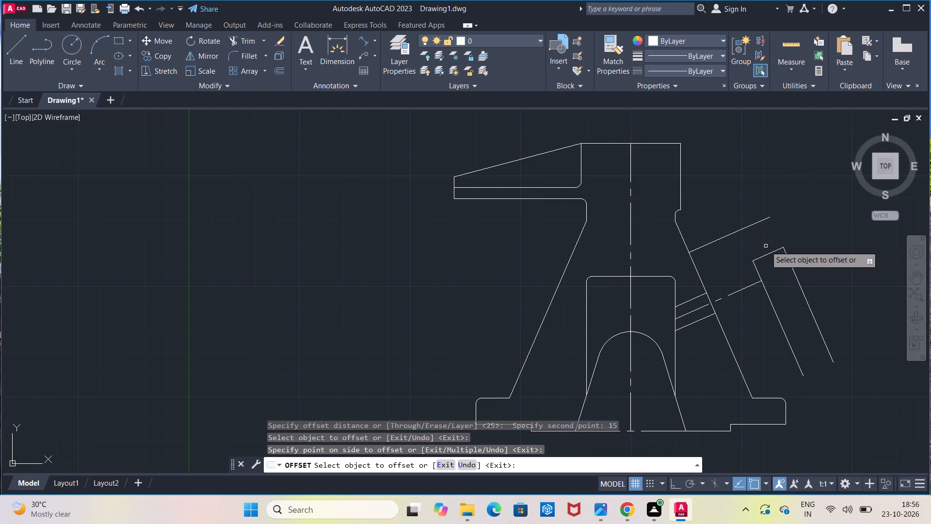
key(Escape)
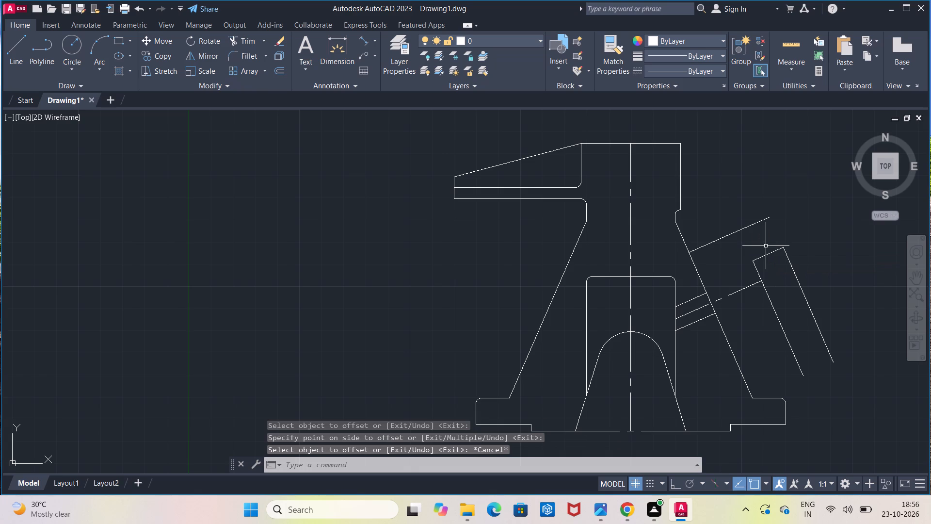
Place an aligned dimension of 30 from the new offset line's outer end back along the line toward the body.
click(363, 38)
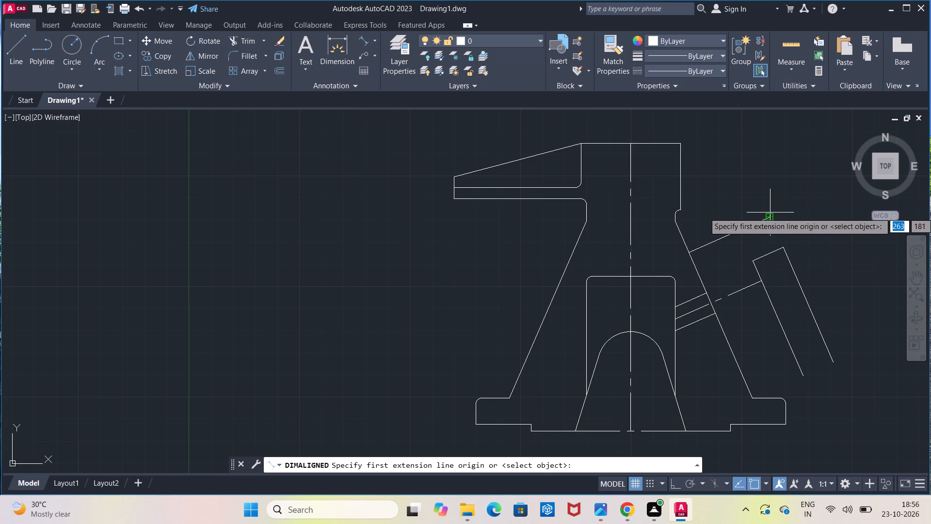
click(770, 213)
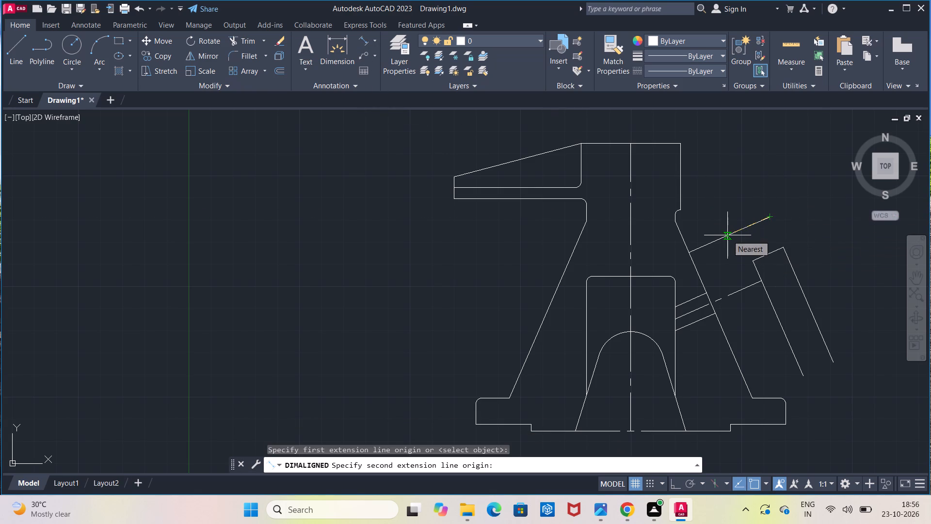
text(30)
key(Return)
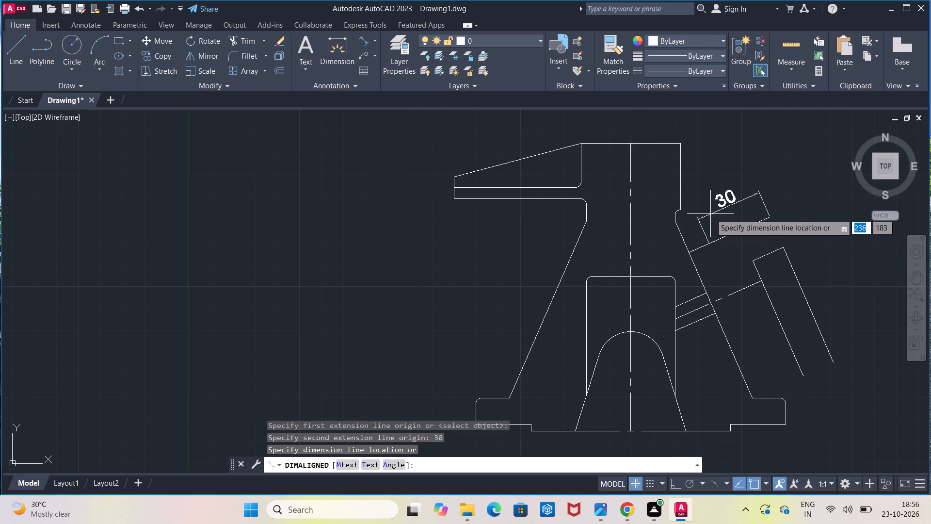
click(710, 214)
Draw a short line along the 30 dimension's inner extension line, ending on the upper offset line.
click(27, 53)
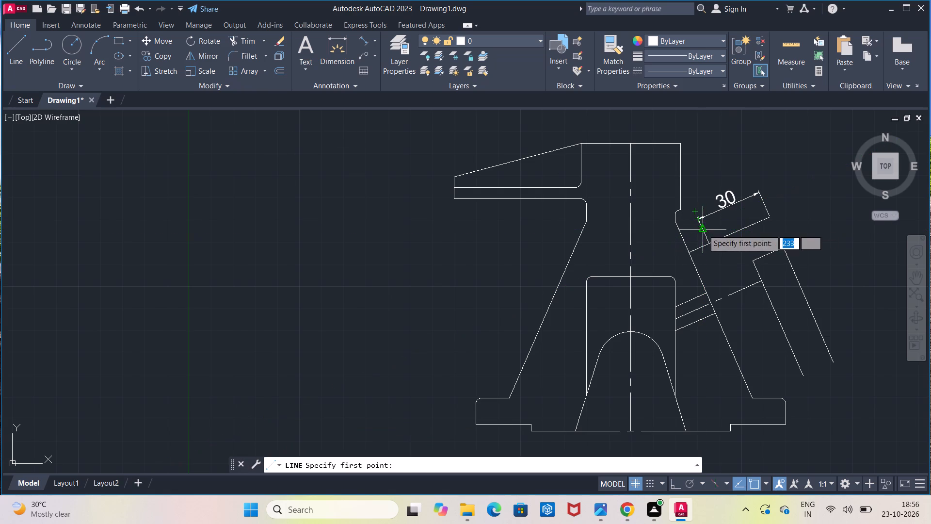
click(703, 230)
click(709, 245)
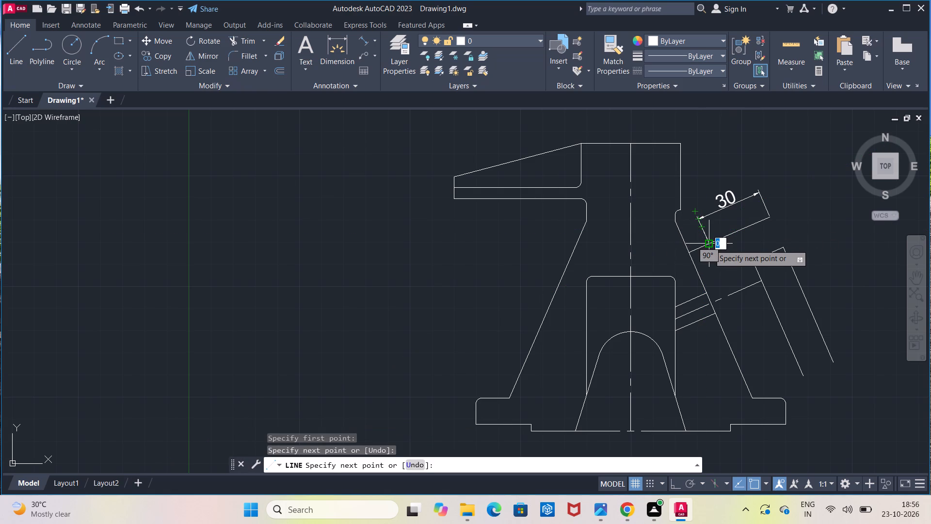
key(Escape)
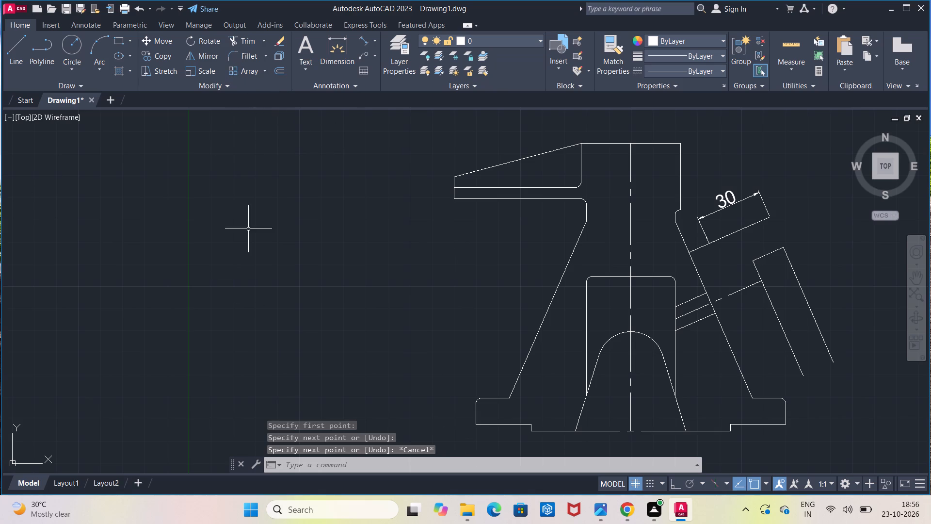
Remove the 30 aligned dimension with Trim.
click(255, 45)
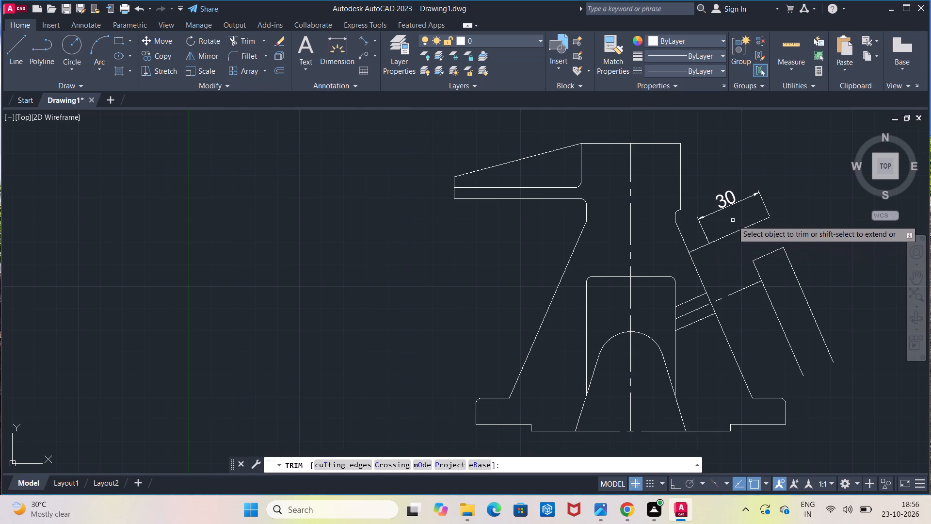
click(732, 206)
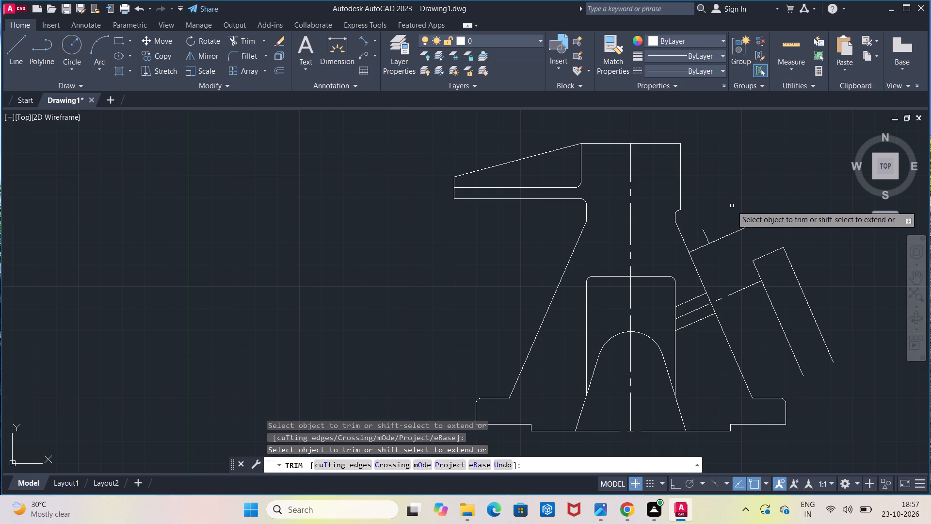
key(Escape)
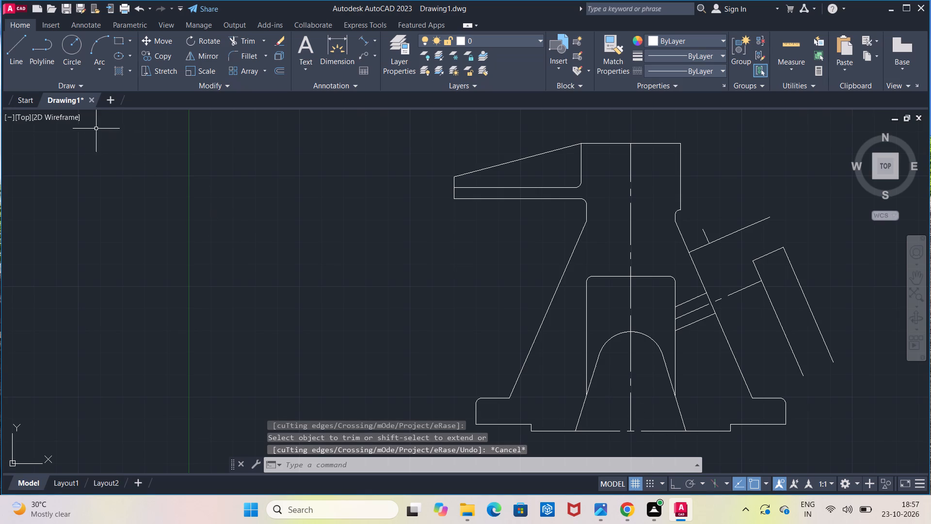
Draw a line from the 30 mark on the upper offset line to the boss's inner top corner.
click(9, 55)
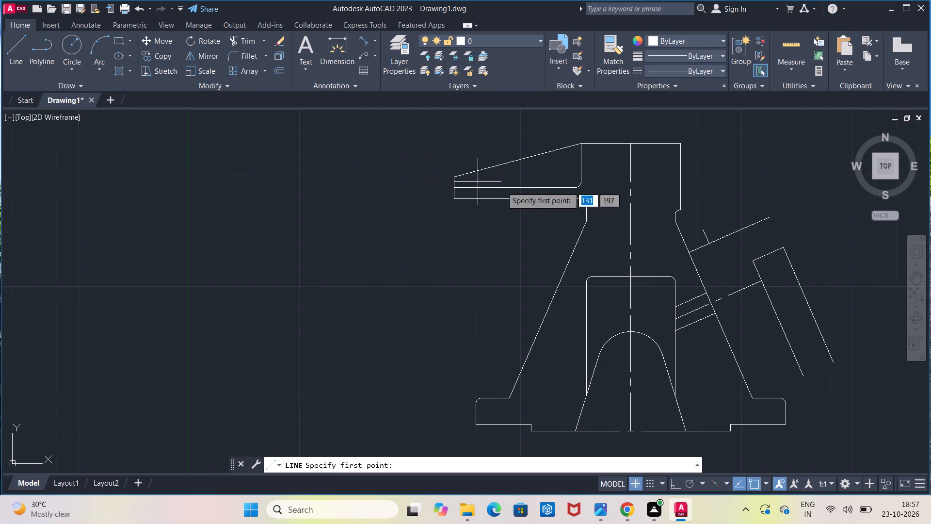
click(708, 244)
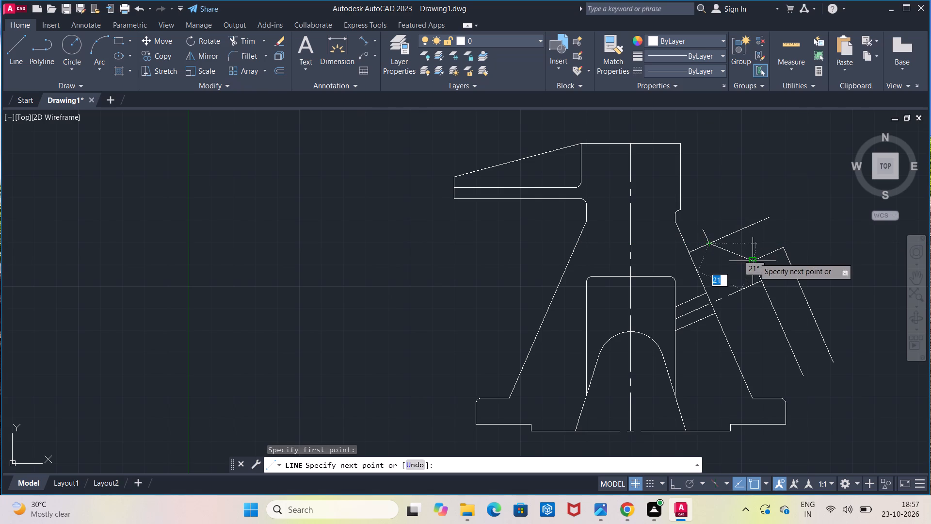
click(754, 258)
key(Escape)
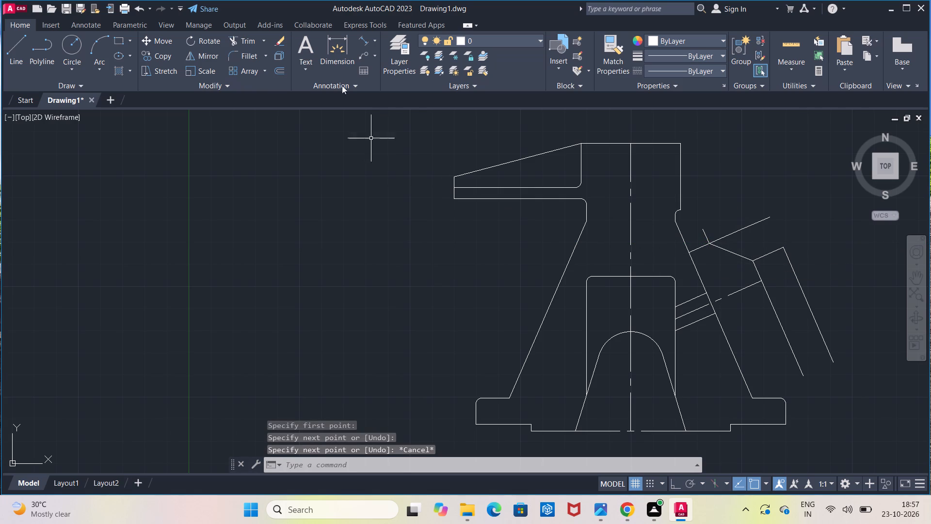
Trim away the upper offset line segments beyond the start of the new sloping line.
click(246, 42)
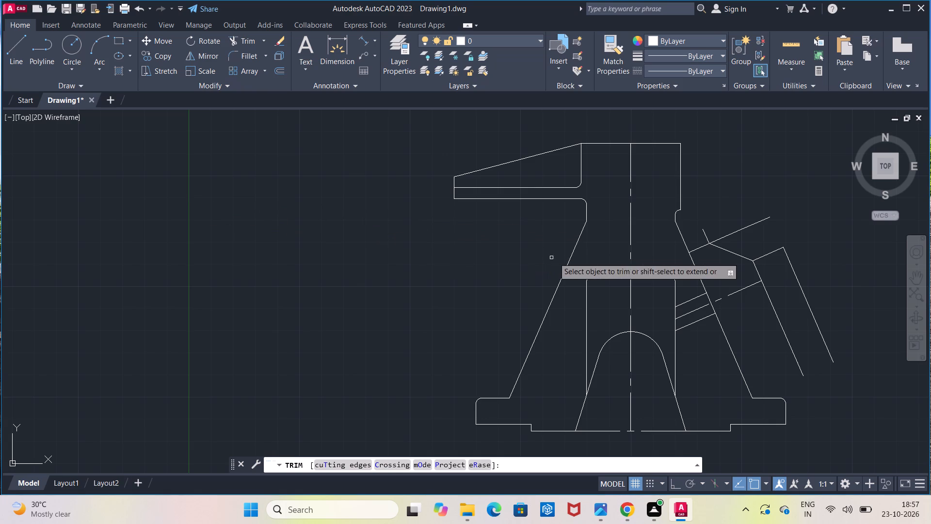
click(734, 231)
click(748, 229)
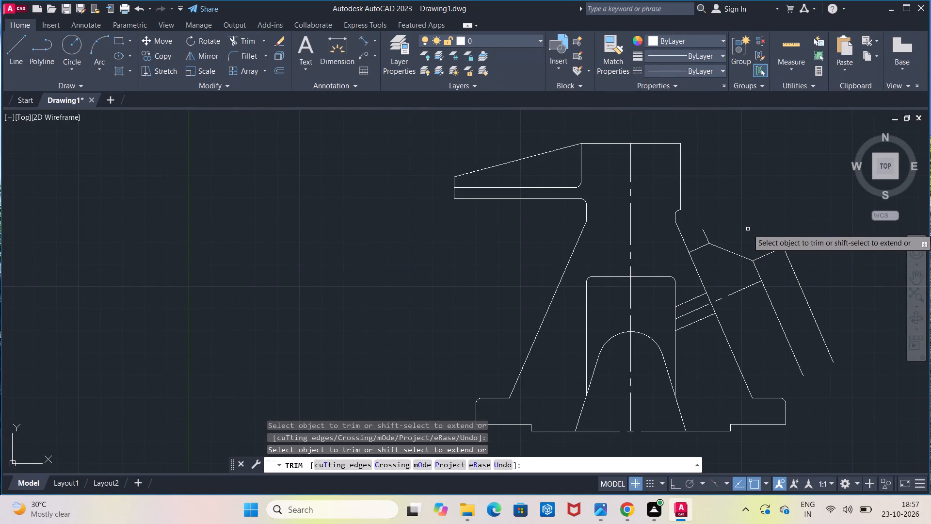
key(Escape)
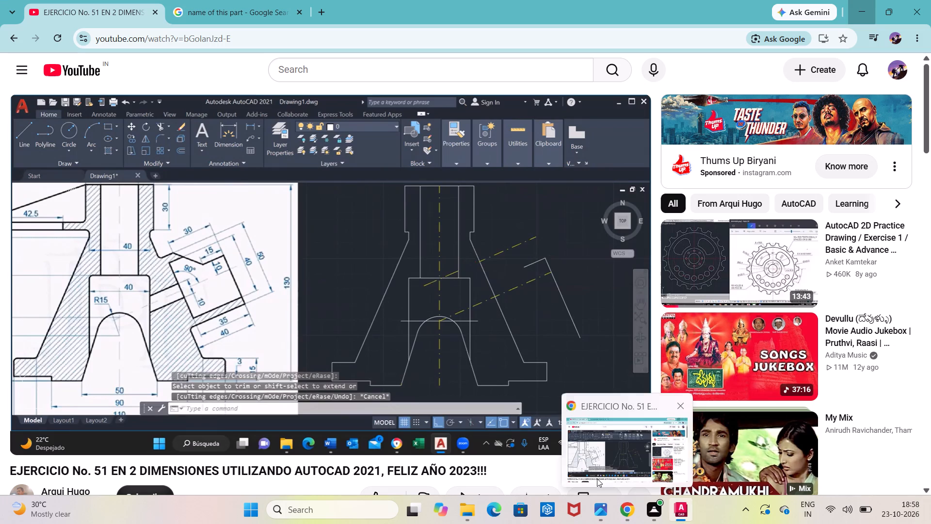
Switch to the YouTube tutorial in Chrome, play the next part of the inclined boss construction, and return to AutoCAD.
click(597, 478)
click(298, 319)
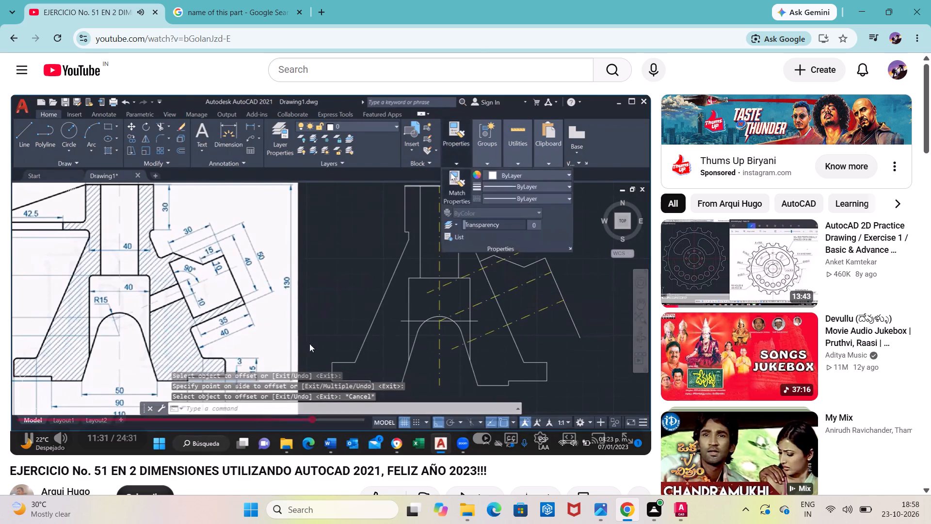
click(336, 339)
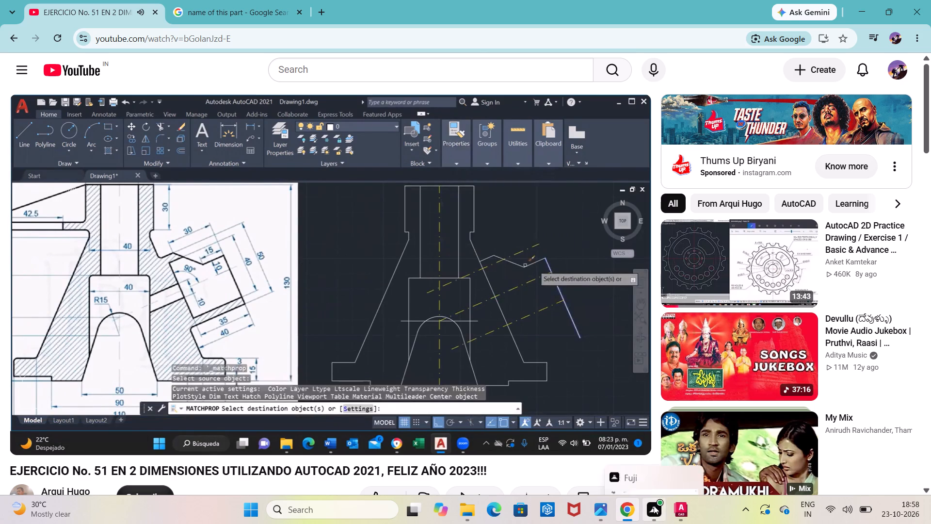
click(674, 483)
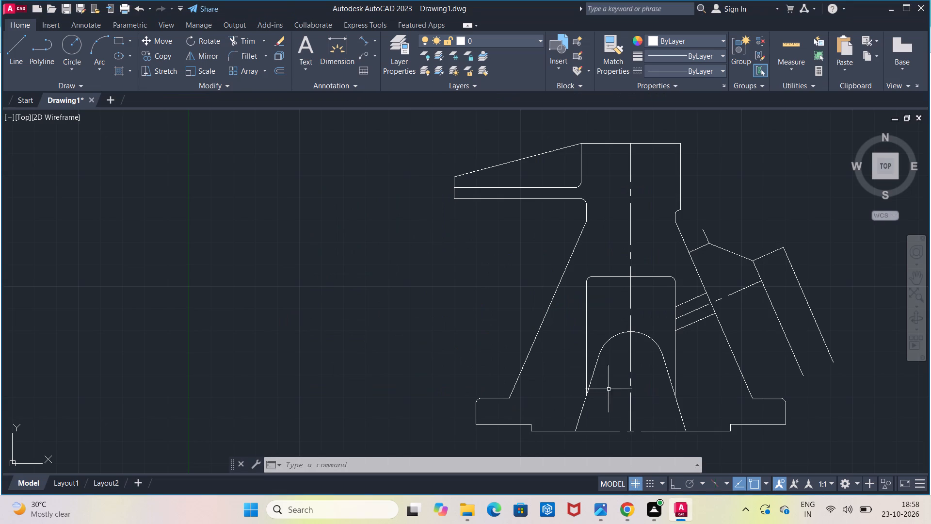
Offset the inclined boss's centerline by 20 towards its upper side.
click(277, 69)
click(738, 290)
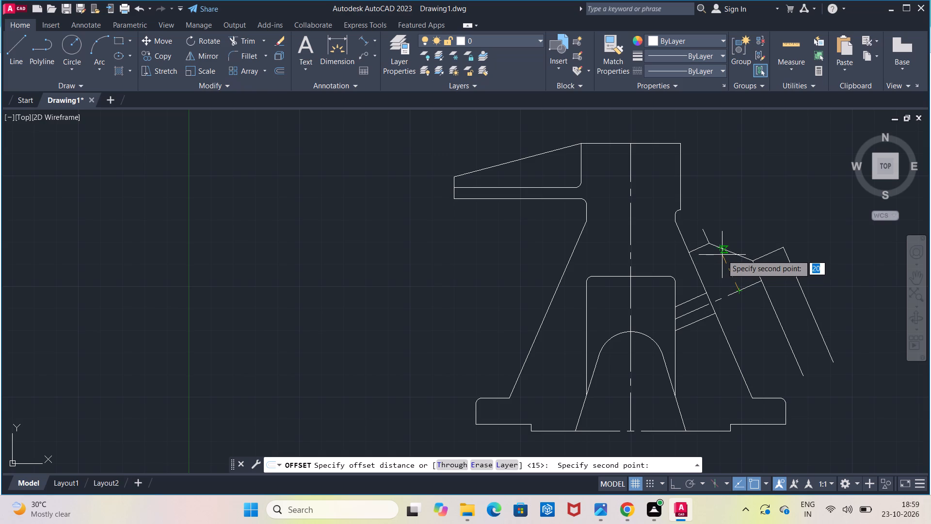
text(20)
key(Return)
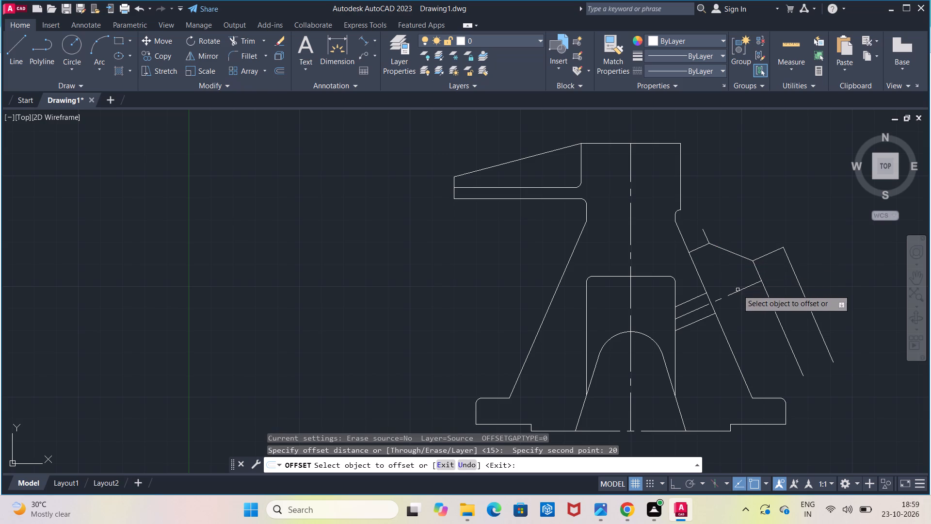
click(738, 290)
click(732, 278)
key(Escape)
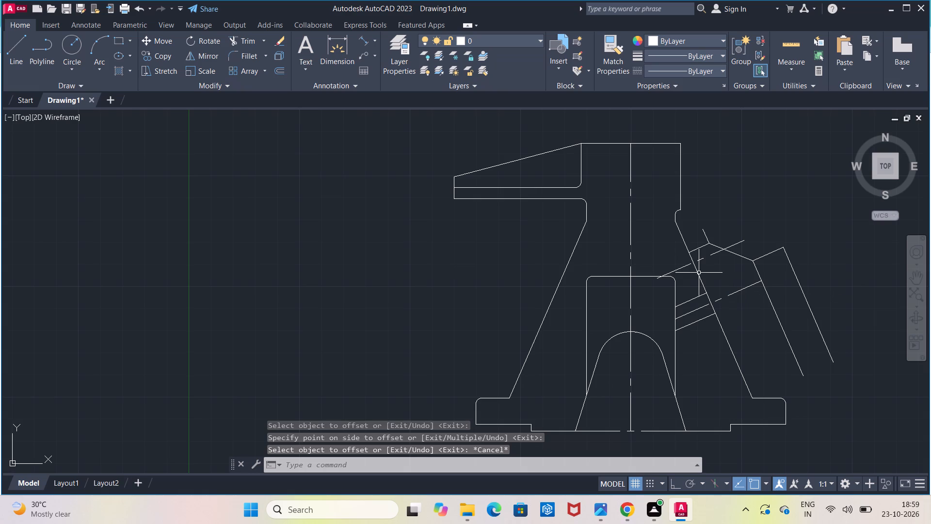
Trim the new offset line at both ends so it spans only from the body's sloping edge to the boss's upper sloping line.
click(230, 44)
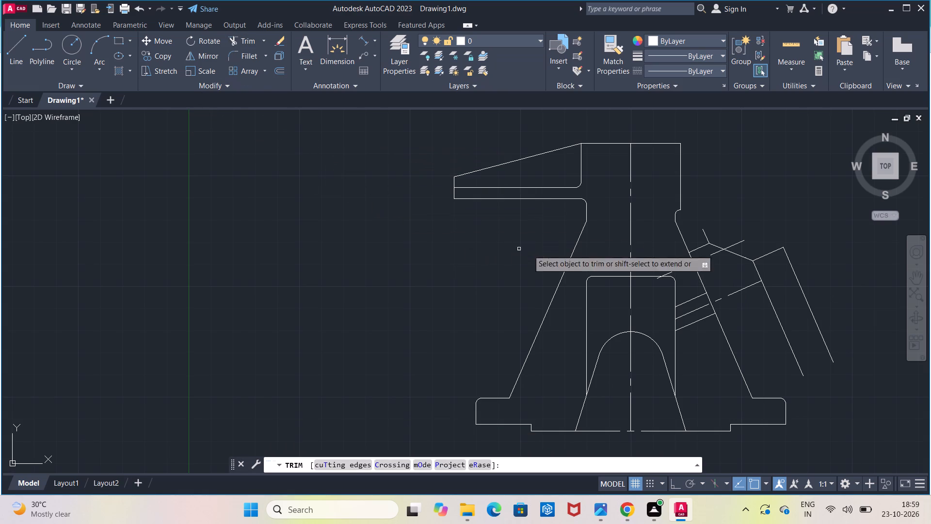
click(674, 273)
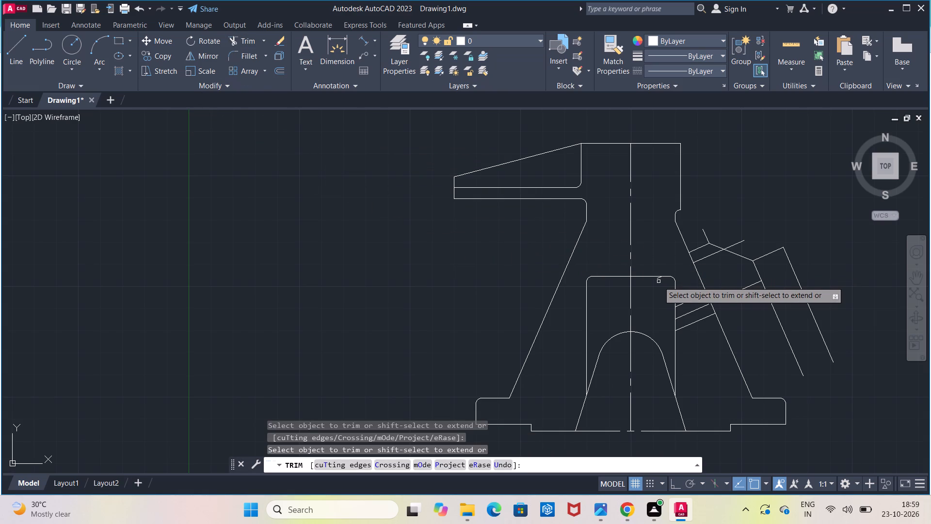
click(658, 279)
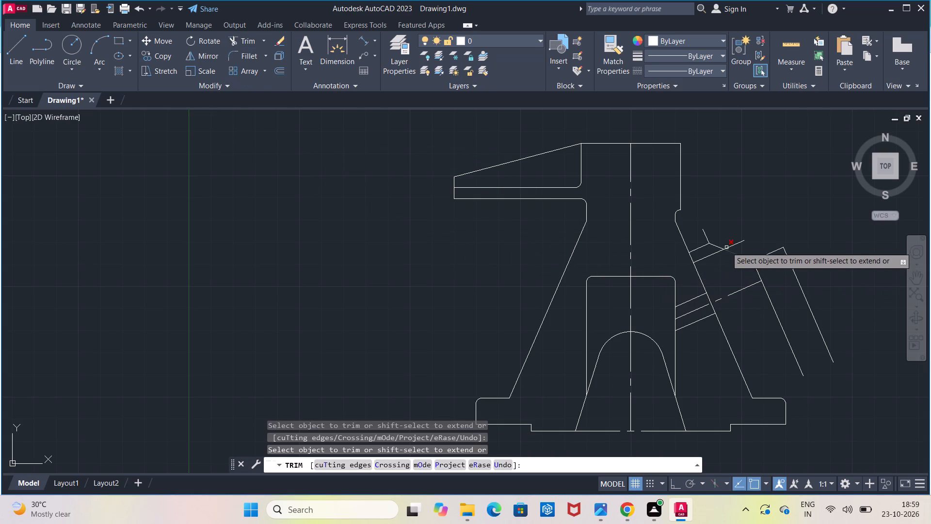
click(738, 243)
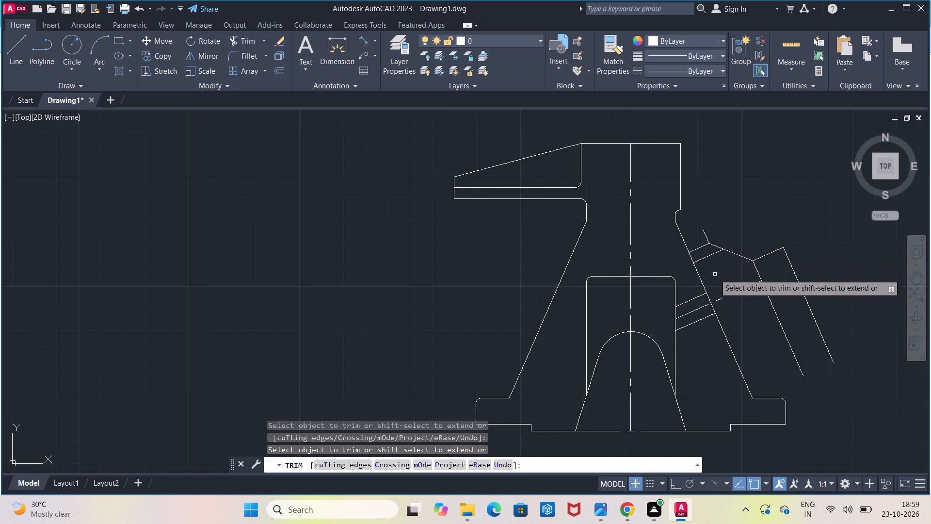
key(Escape)
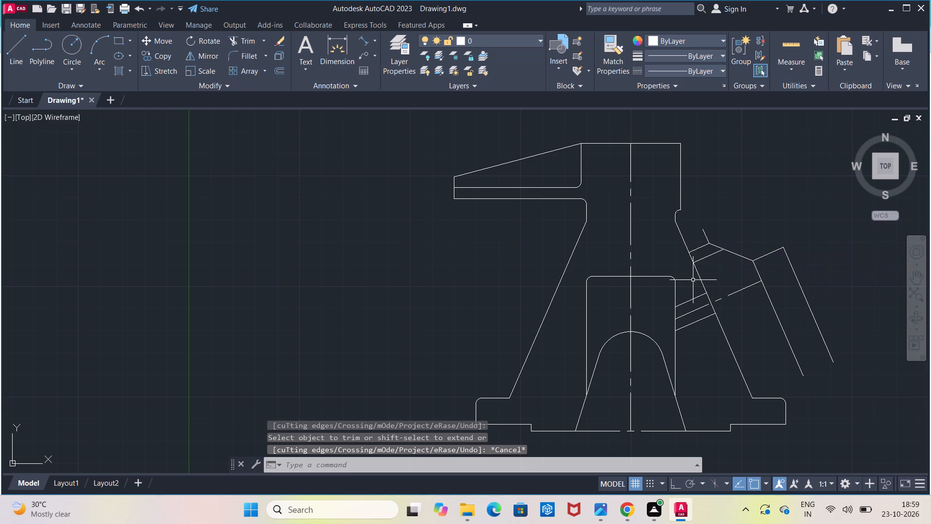
Change the trimmed offset line's linetype to ByLayer.
click(704, 257)
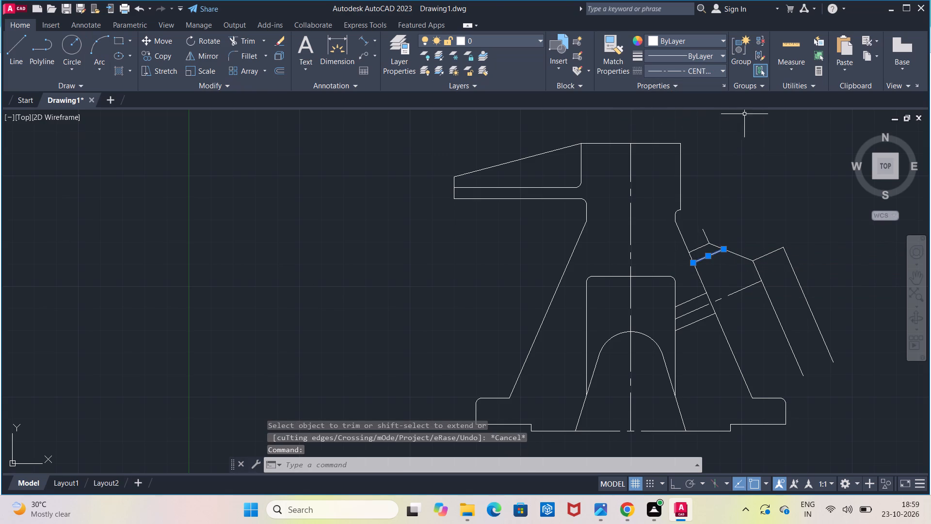
click(709, 67)
click(708, 86)
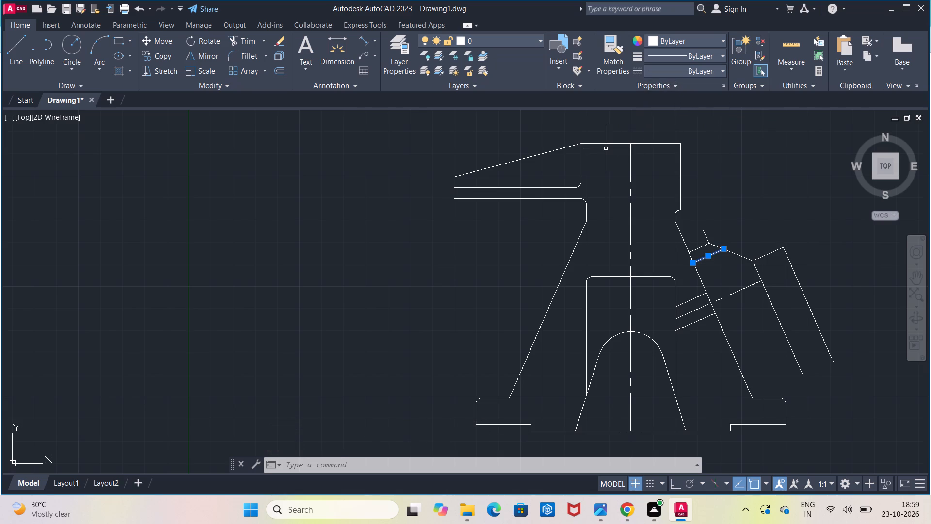
key(Escape)
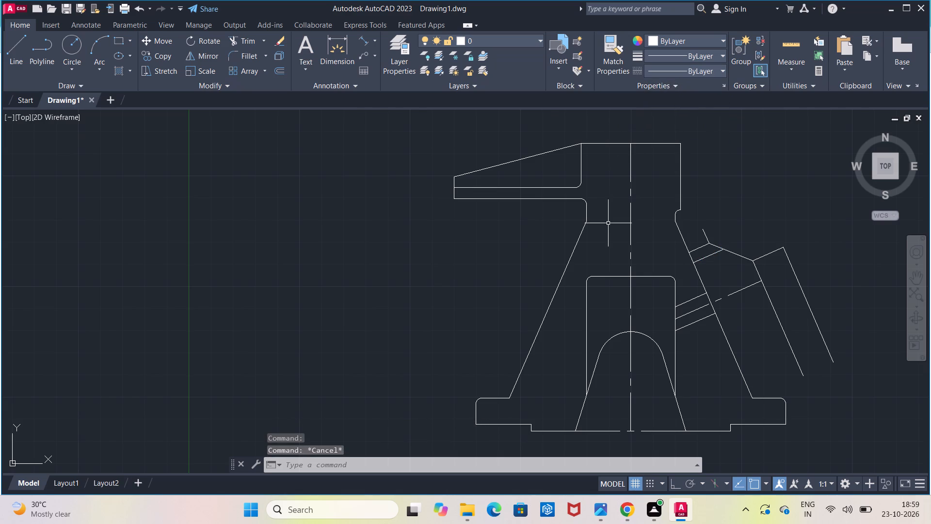
Trim away the short stub projecting above the peak of the boss's upper outline.
click(244, 37)
click(702, 230)
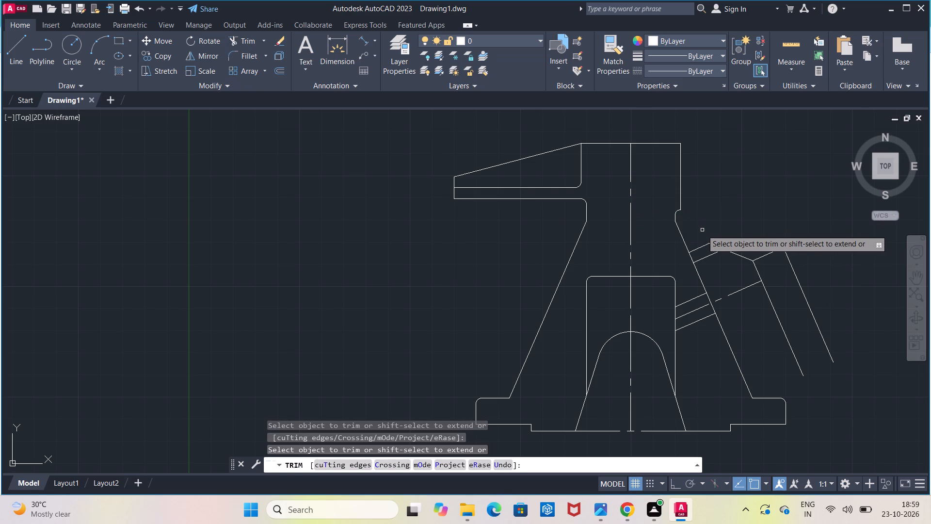
key(Escape)
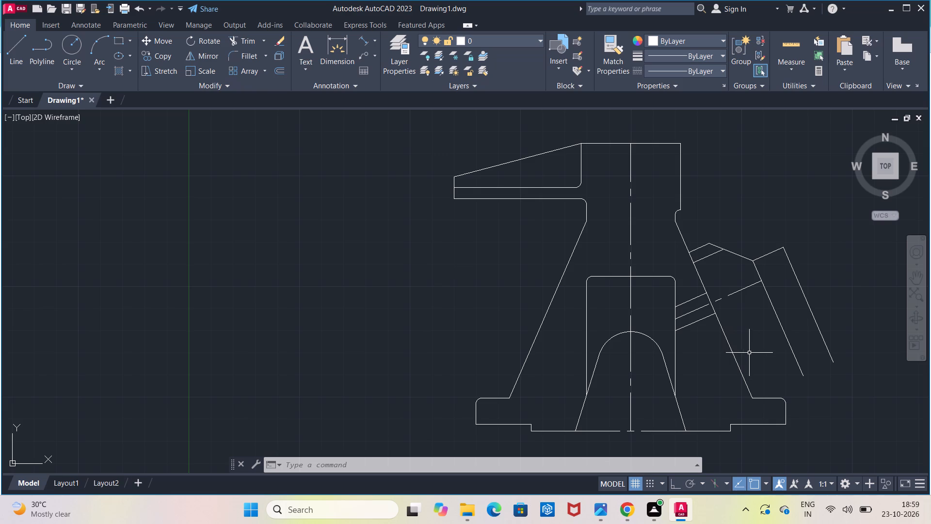
Place a 40 aligned dimension perpendicular to the boss axis, starting where the offset line meets the upper sloping line.
click(360, 41)
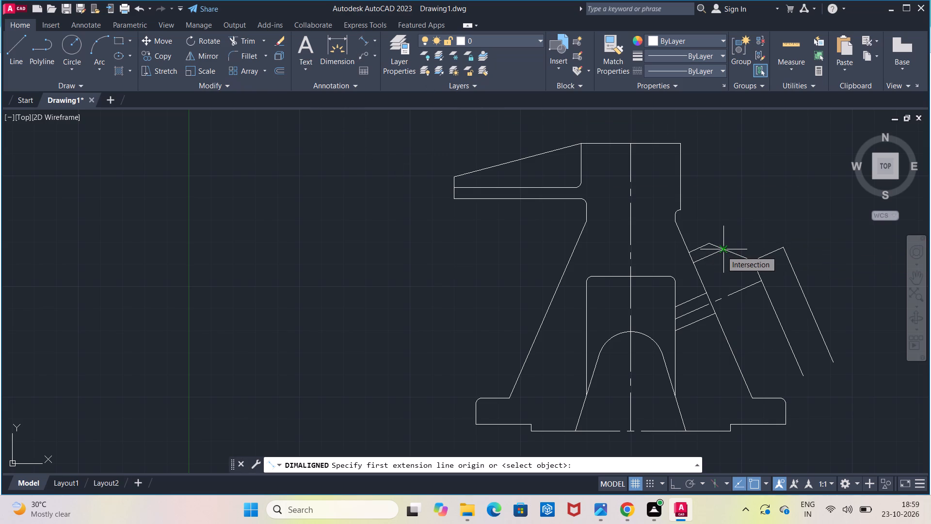
click(722, 251)
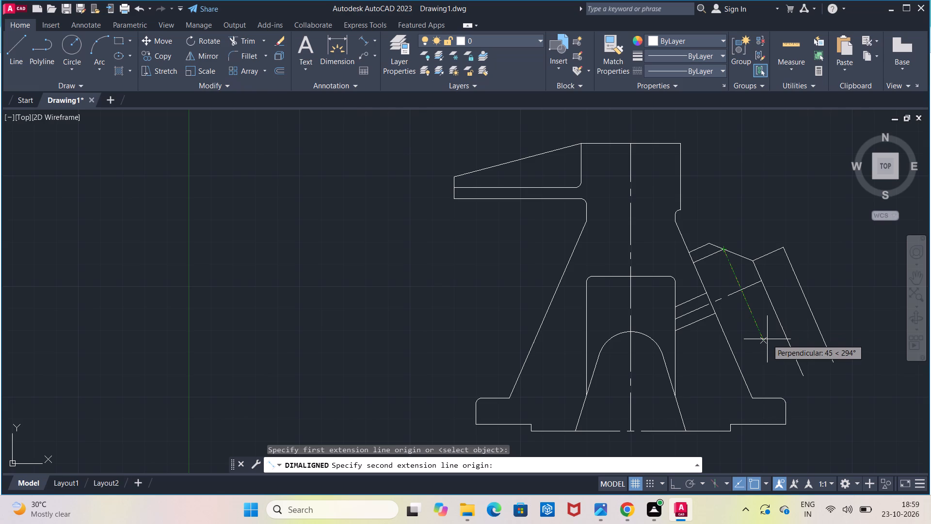
text(40)
key(Return)
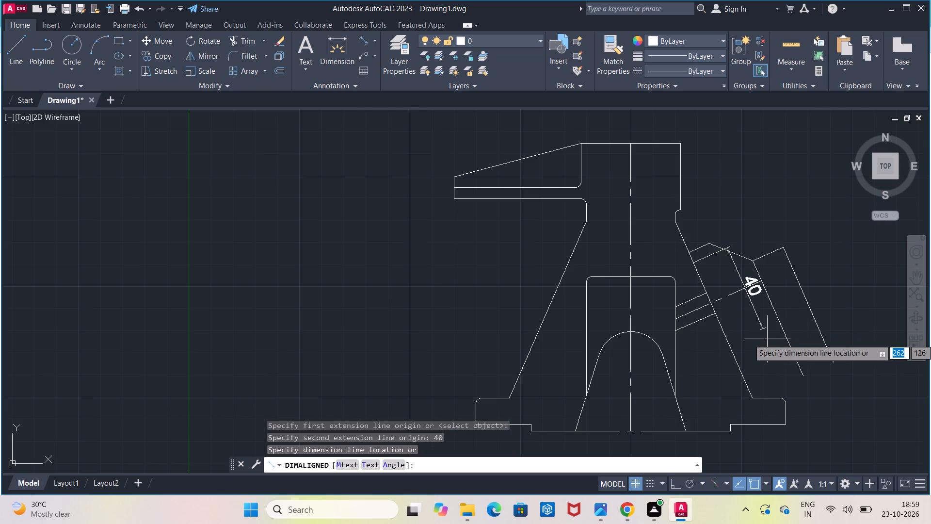
click(824, 280)
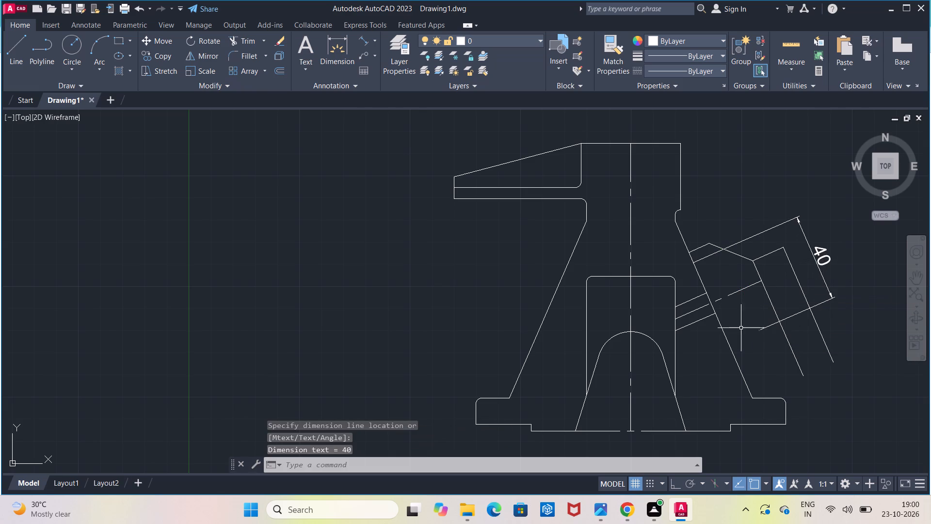
key(Escape)
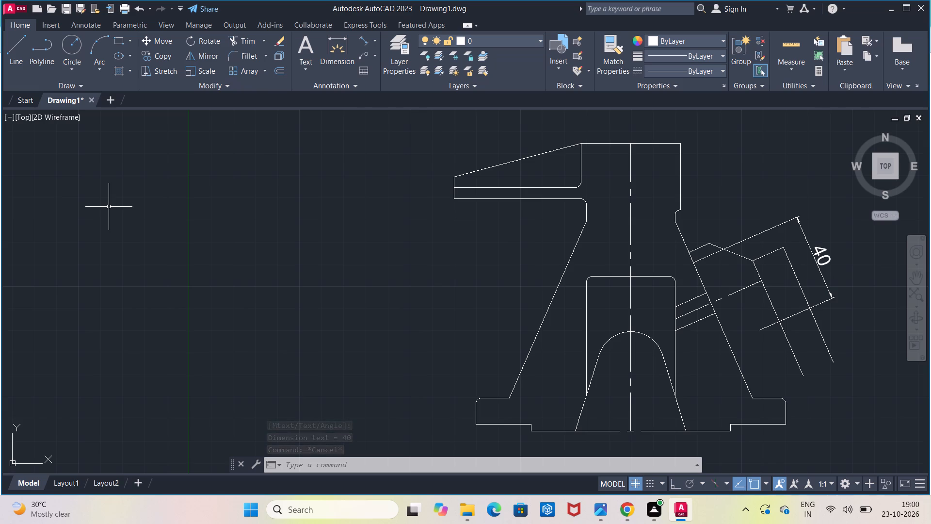
Draw a line from the 40 dimension's lower origin point to the boss's outer edge, parallel to the boss axis.
click(25, 67)
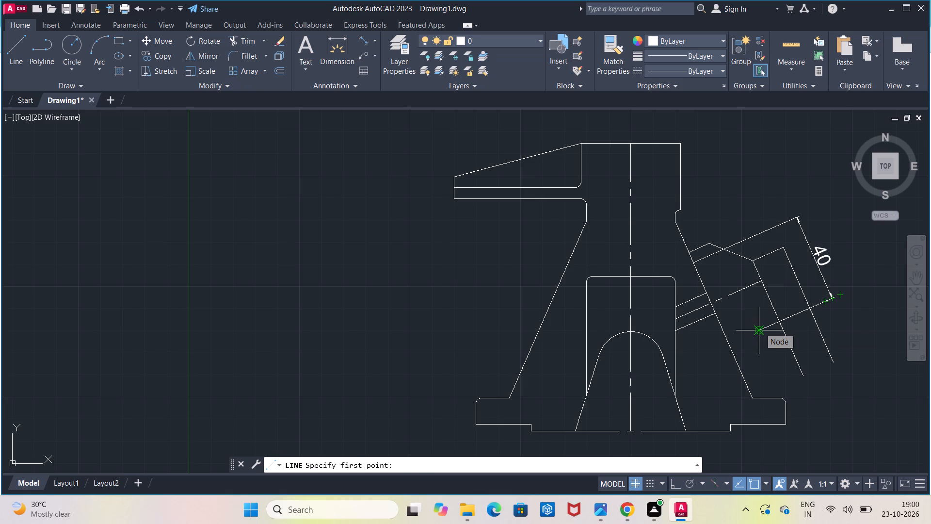
click(760, 328)
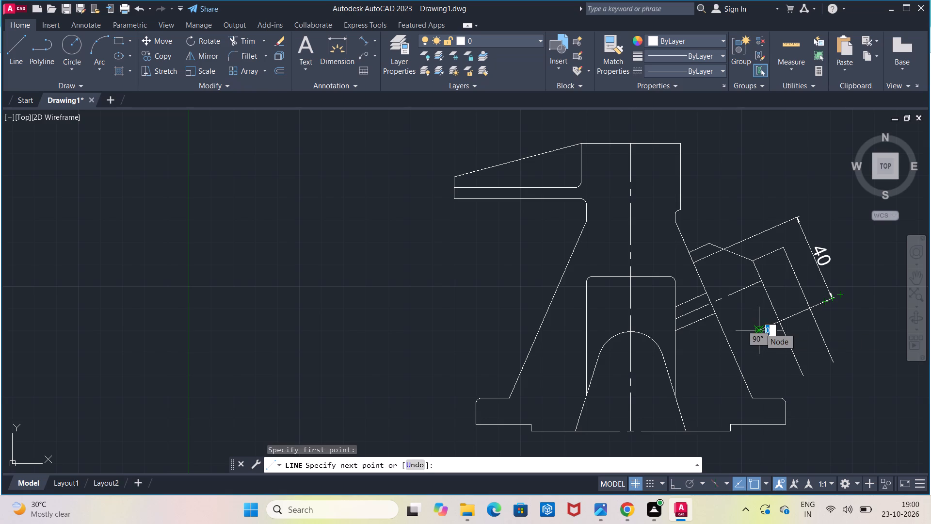
click(807, 307)
key(Escape)
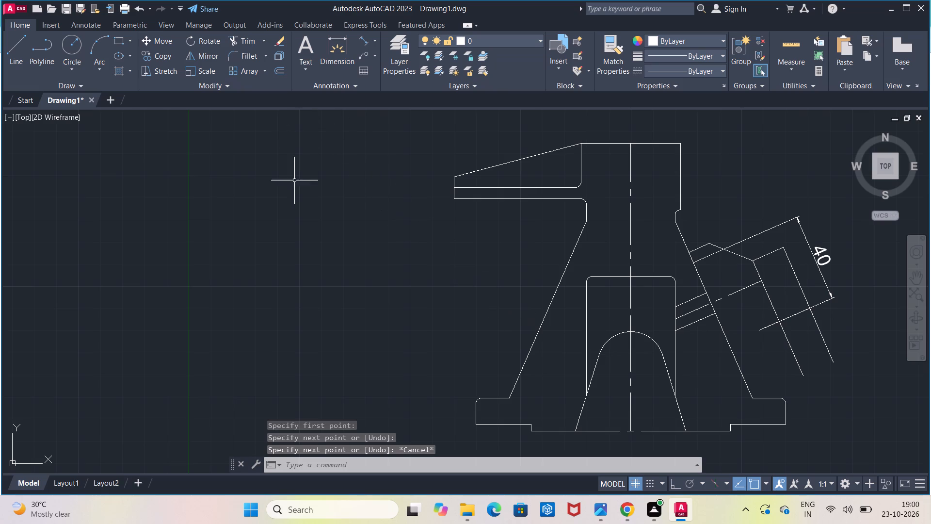
Erase the 40 aligned dimension.
click(283, 46)
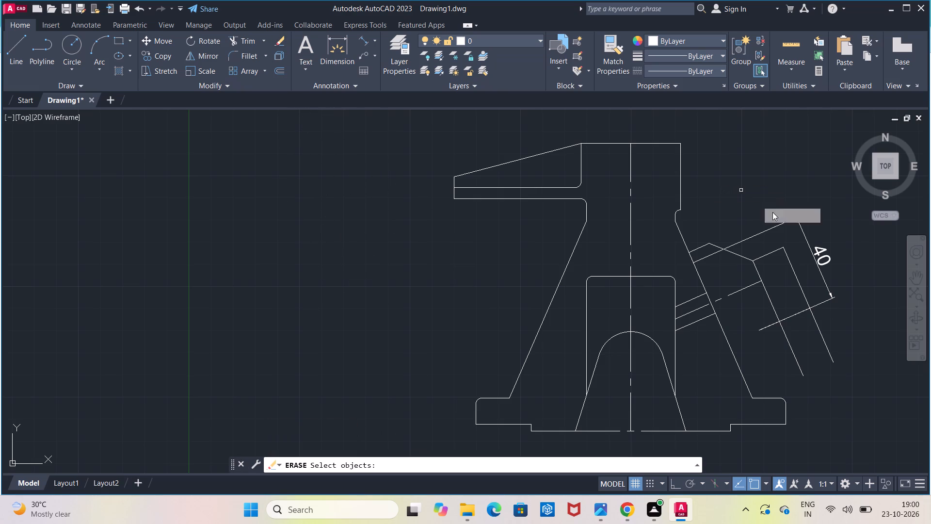
click(817, 246)
key(Return)
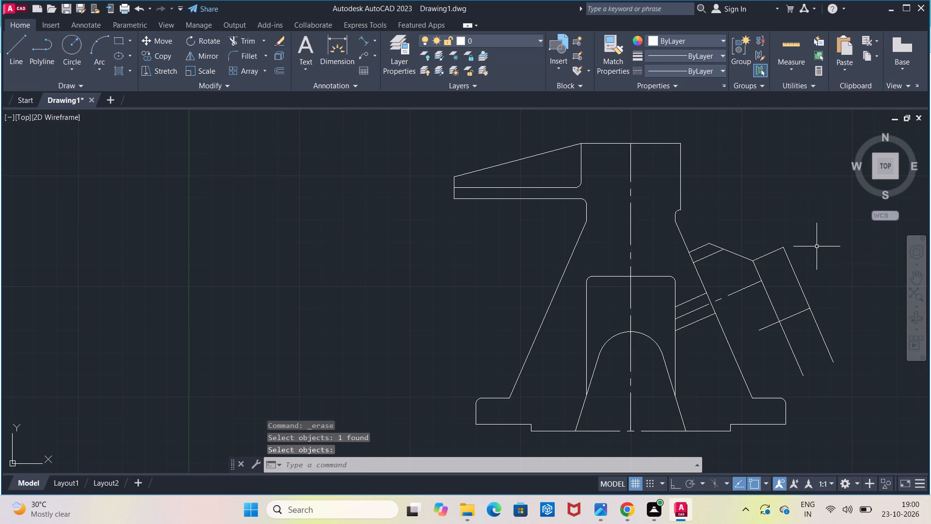
Trim away the boss's inner edge between its upper corner and the new lower line, on both sides of the centerline.
click(255, 43)
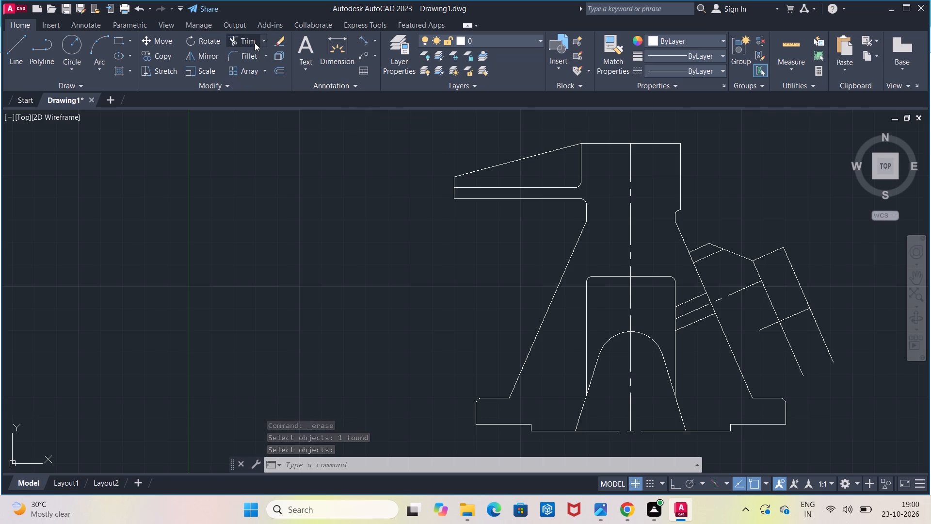
click(761, 275)
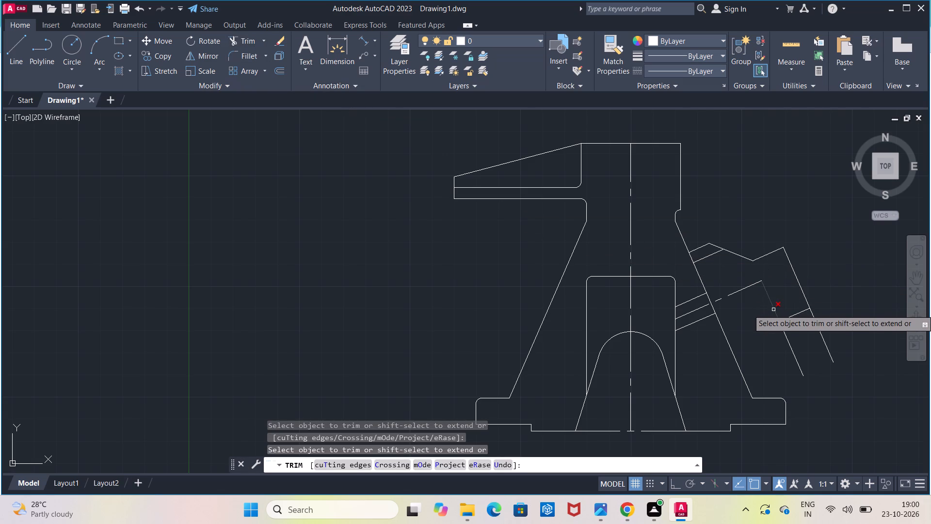
click(773, 310)
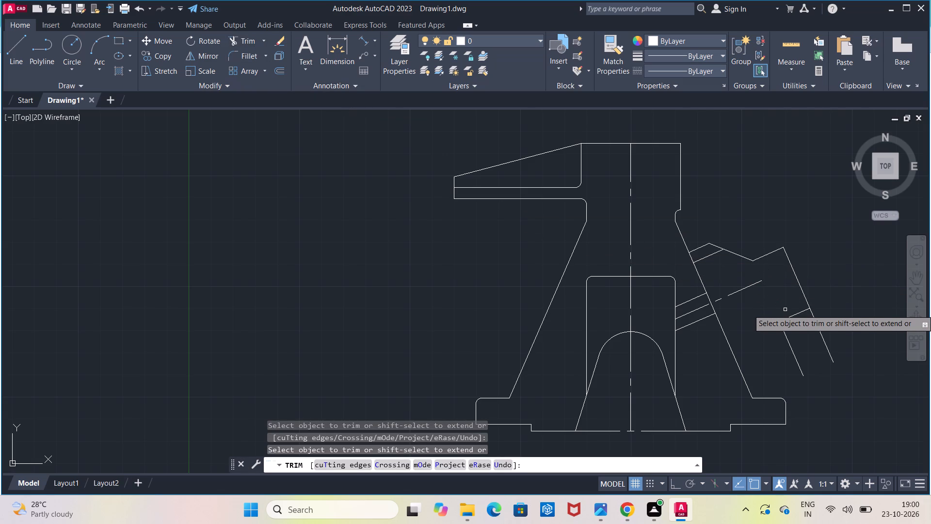
key(Escape)
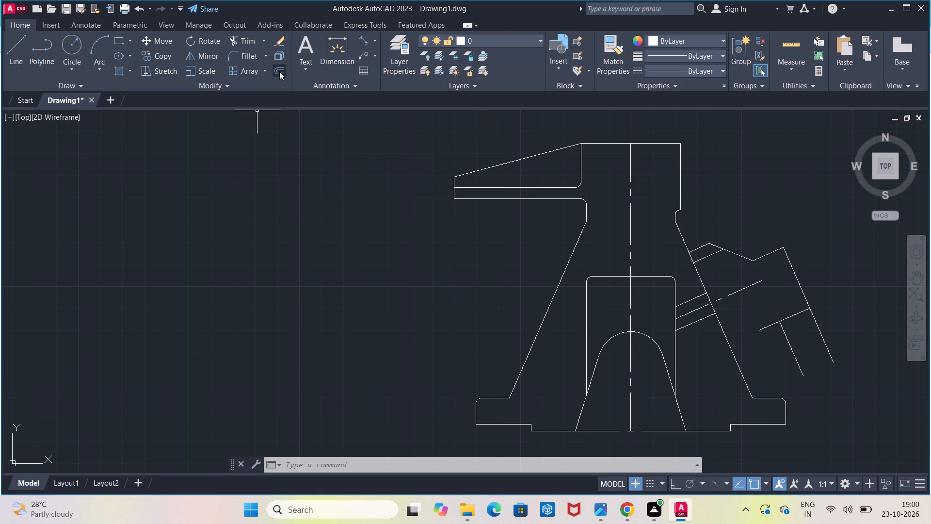
Offset the short uppermost line joining the body by 50 towards the lower side of the boss.
click(279, 71)
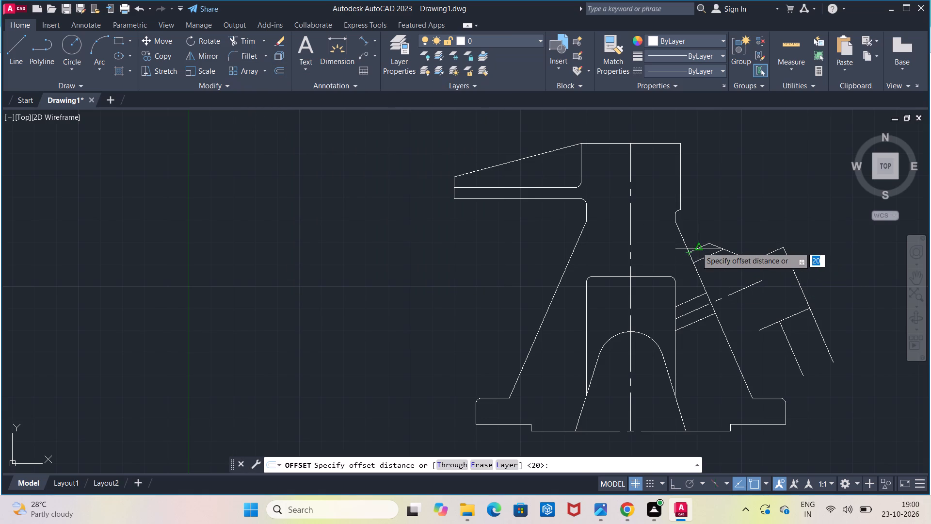
click(696, 247)
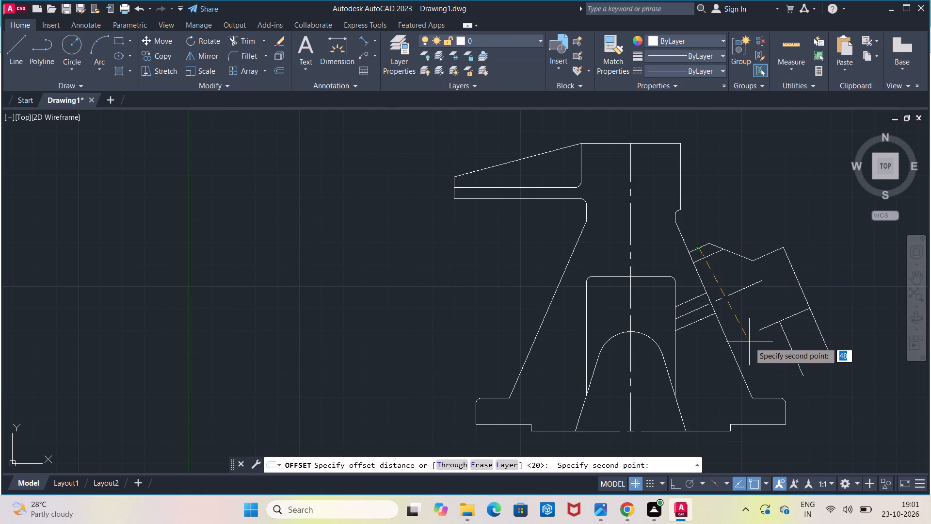
key(5)
key(0)
key(Return)
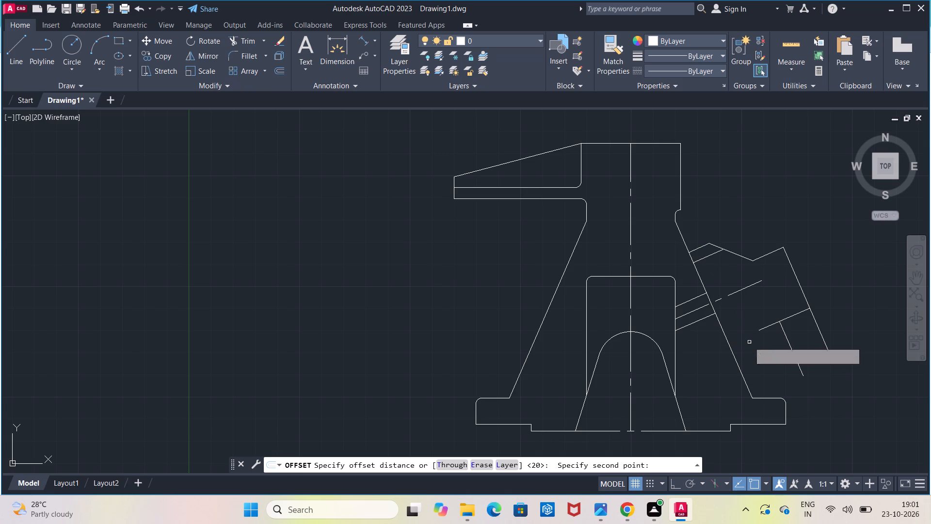
click(701, 248)
click(739, 297)
key(Escape)
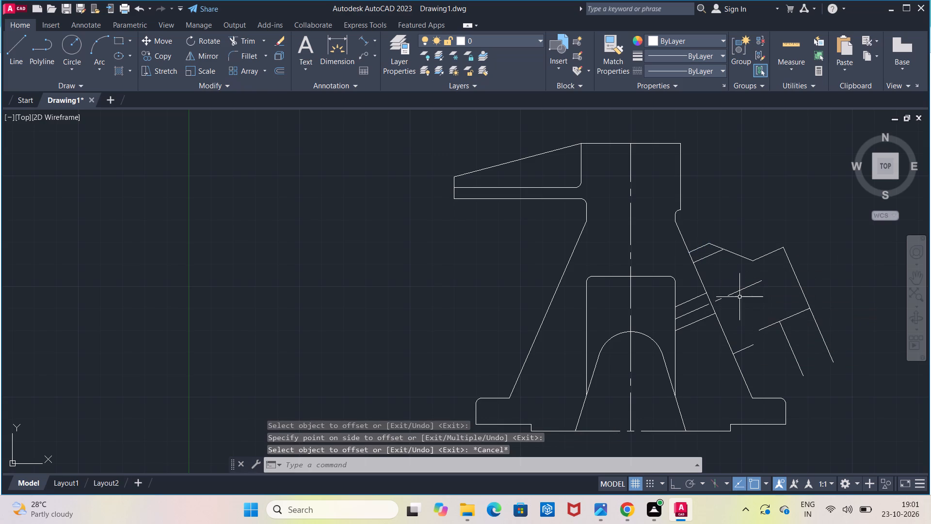
Extend the boss's two lower parallel lines, the lowest to the outer edge and the one above back to the body's slanted edge.
click(262, 39)
click(265, 81)
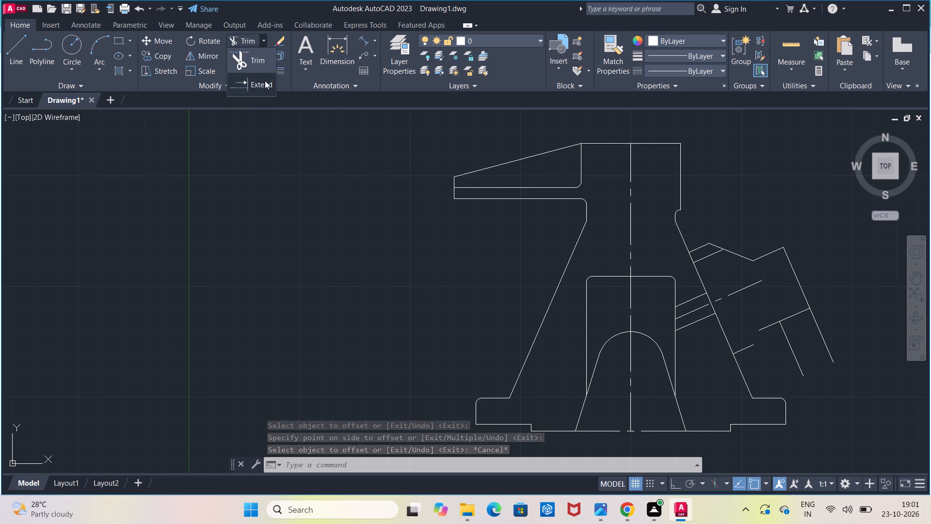
click(751, 347)
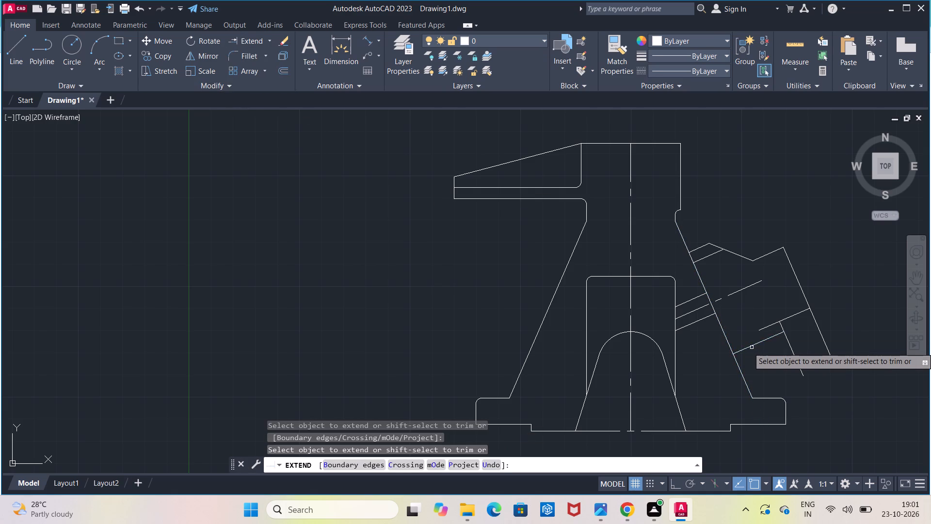
click(771, 339)
key(Escape)
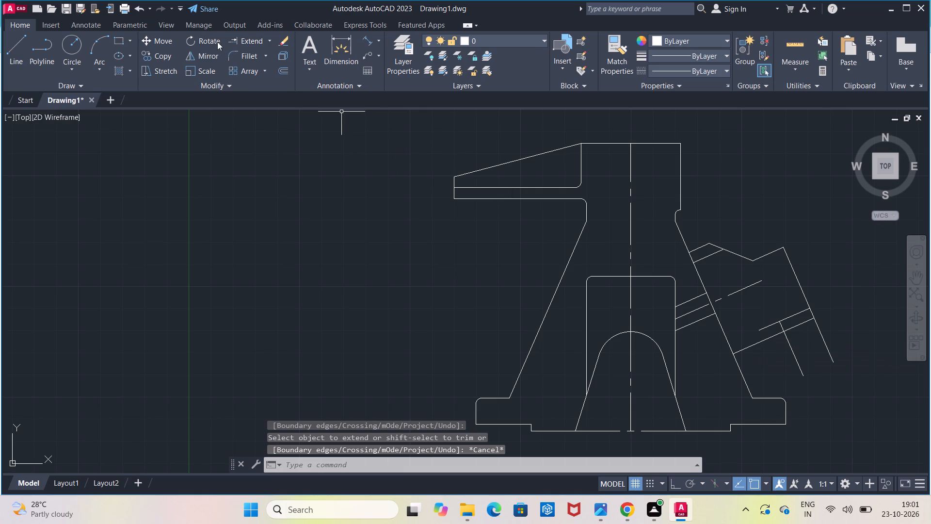
click(253, 38)
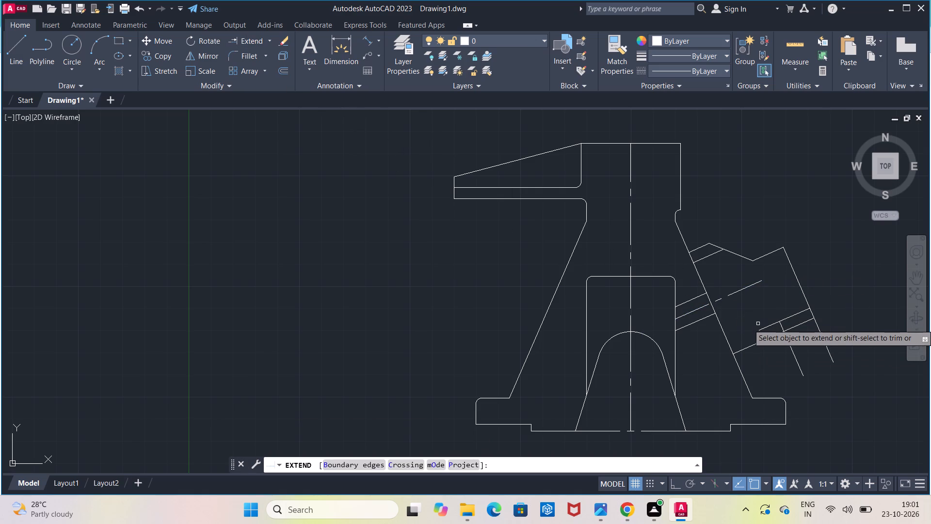
click(762, 327)
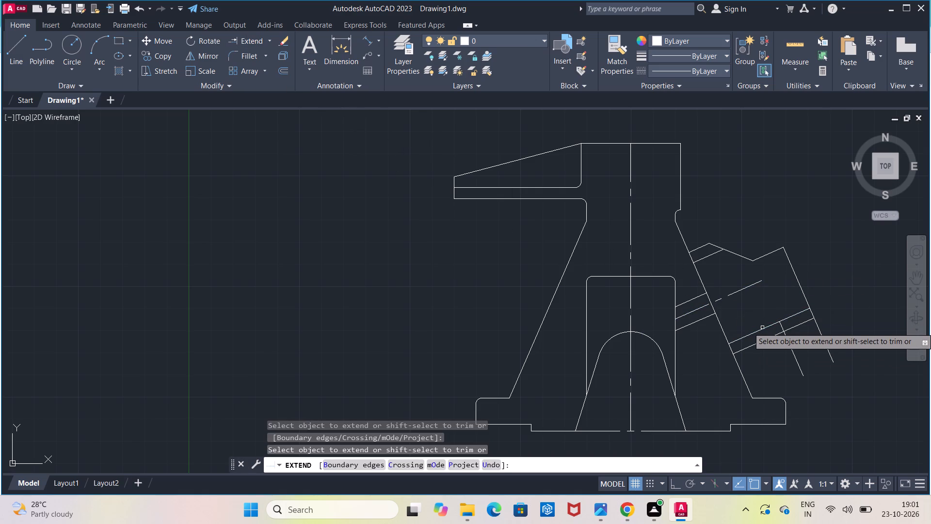
key(Escape)
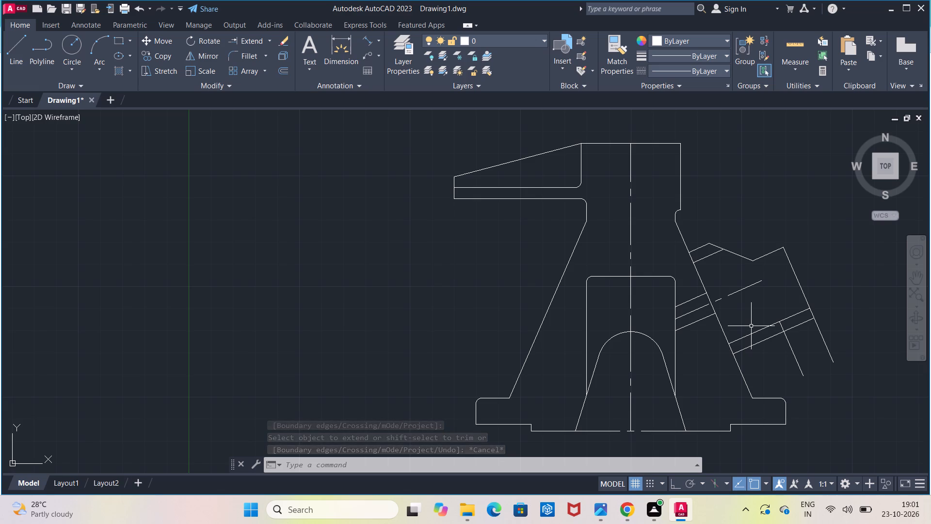
Trim the boss's inner and outer edge overhangs below its lowest line, including the short piece between the two lower lines.
click(266, 40)
click(266, 59)
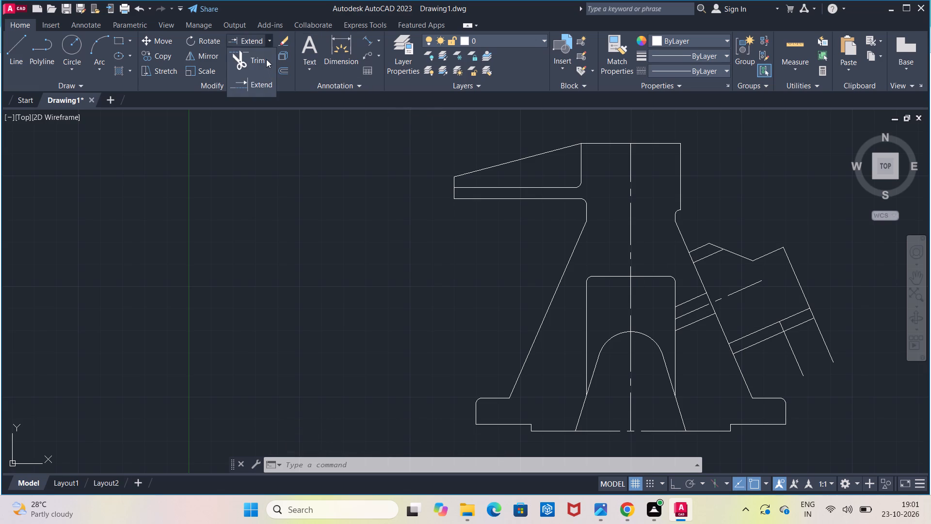
click(796, 355)
click(825, 348)
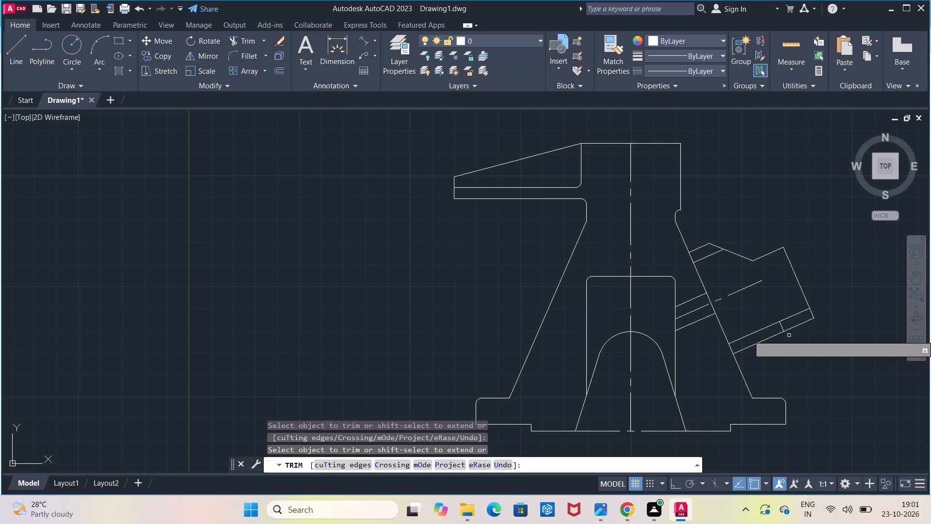
click(783, 328)
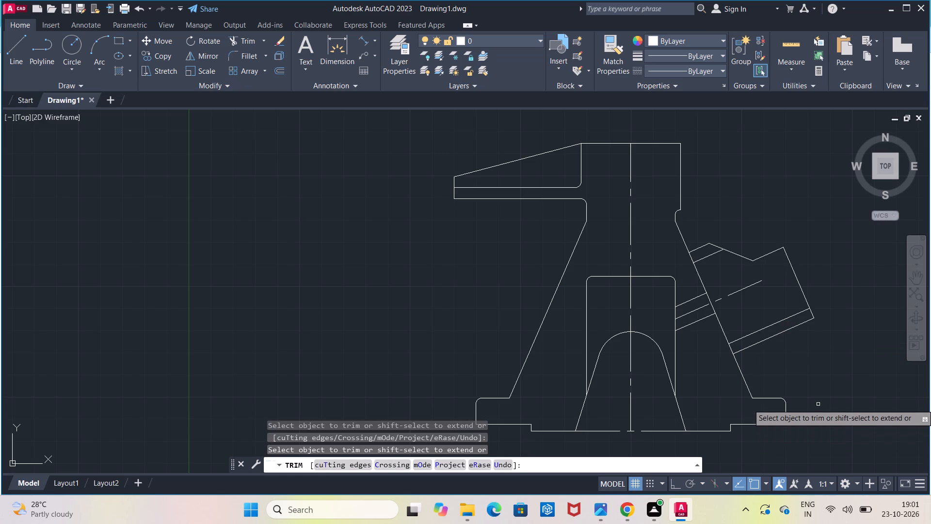
key(Escape)
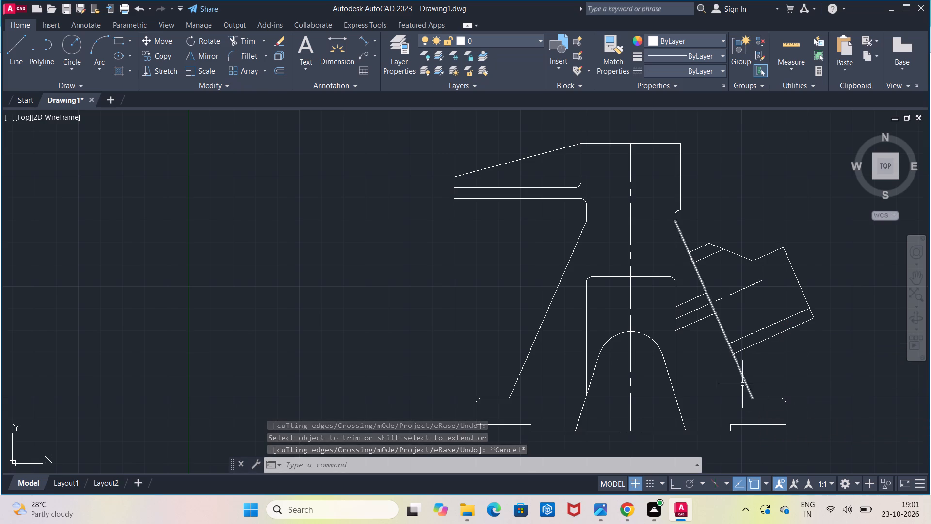
Trim the axis line inside the boss and the body's slanted edge between the boss's upper line pair and lower line pair.
click(239, 44)
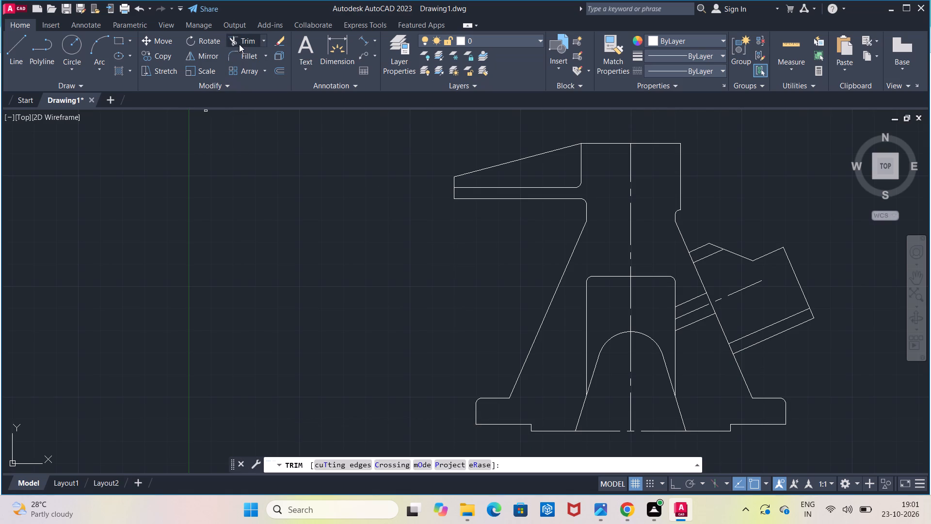
click(733, 293)
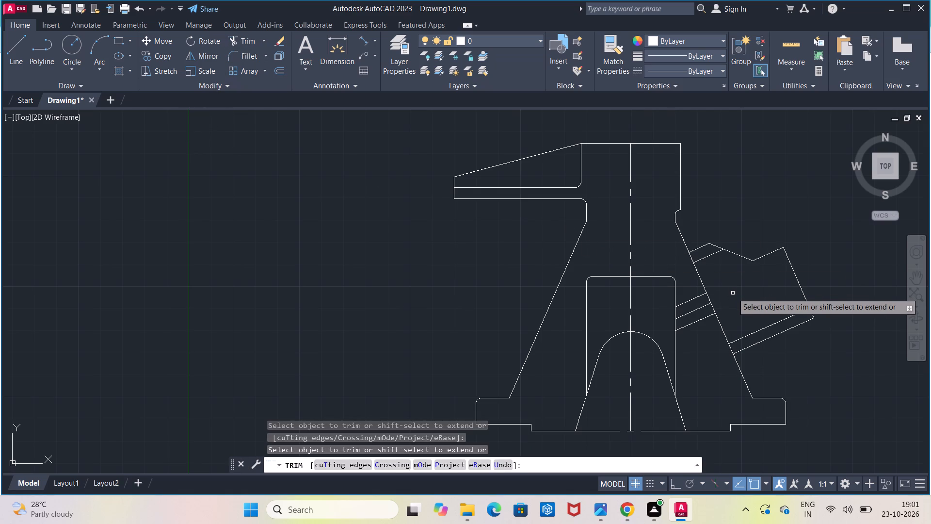
click(691, 261)
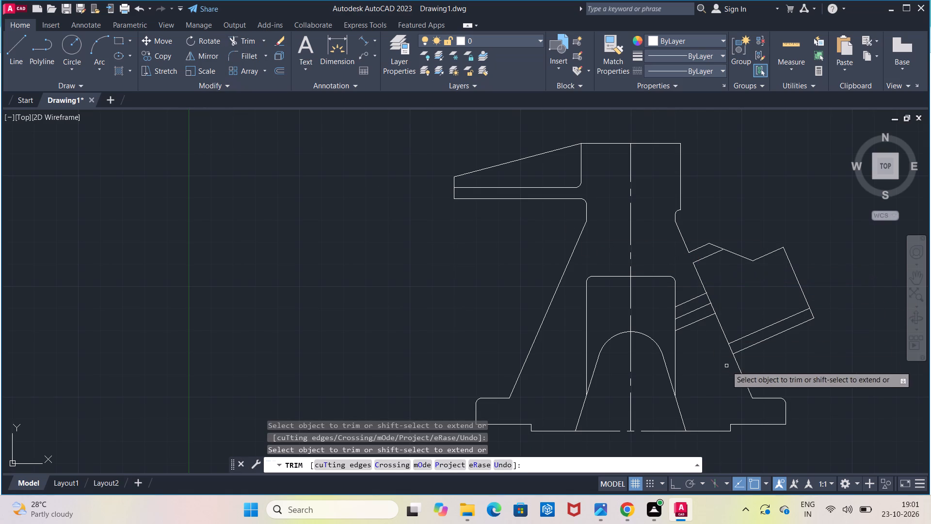
click(732, 352)
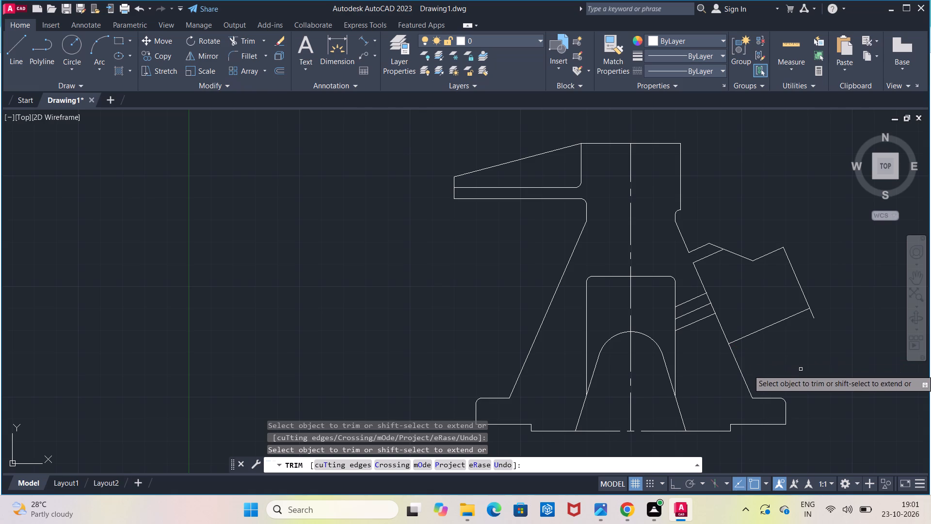
key(ctrl+z)
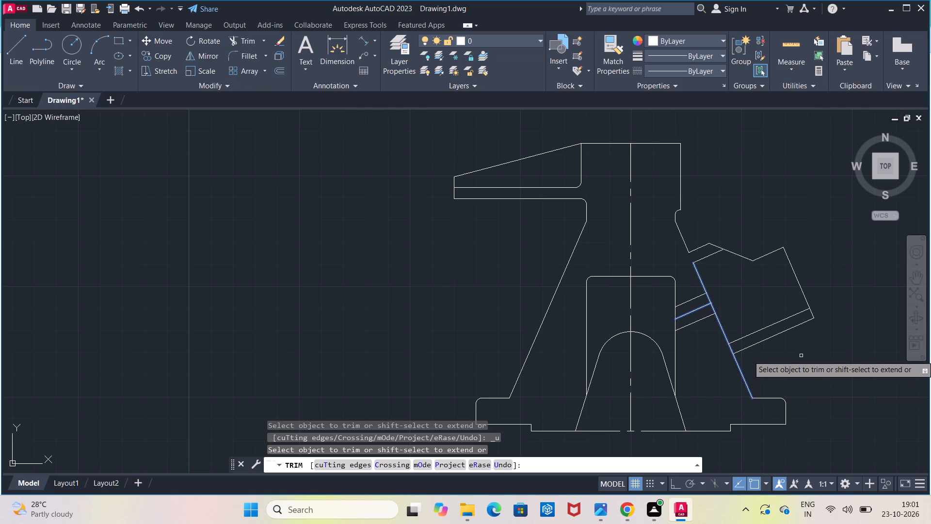
key(Escape)
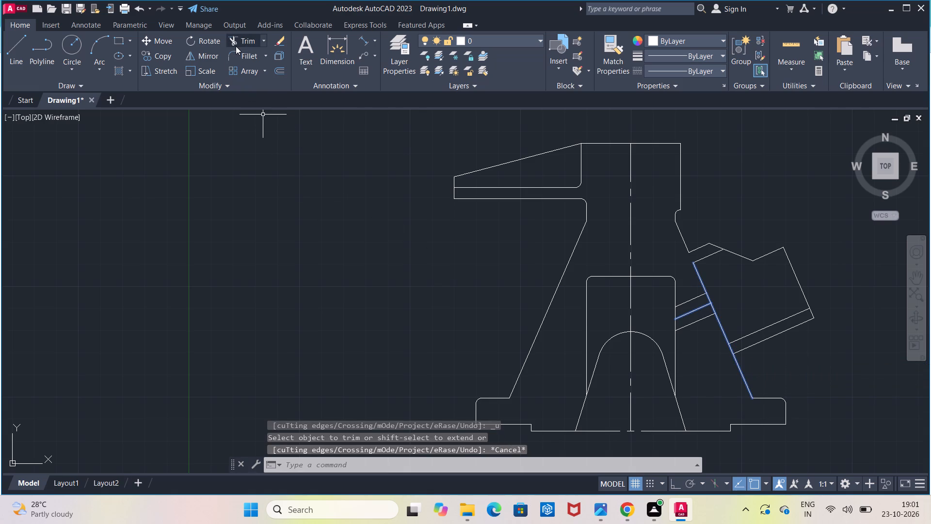
click(236, 46)
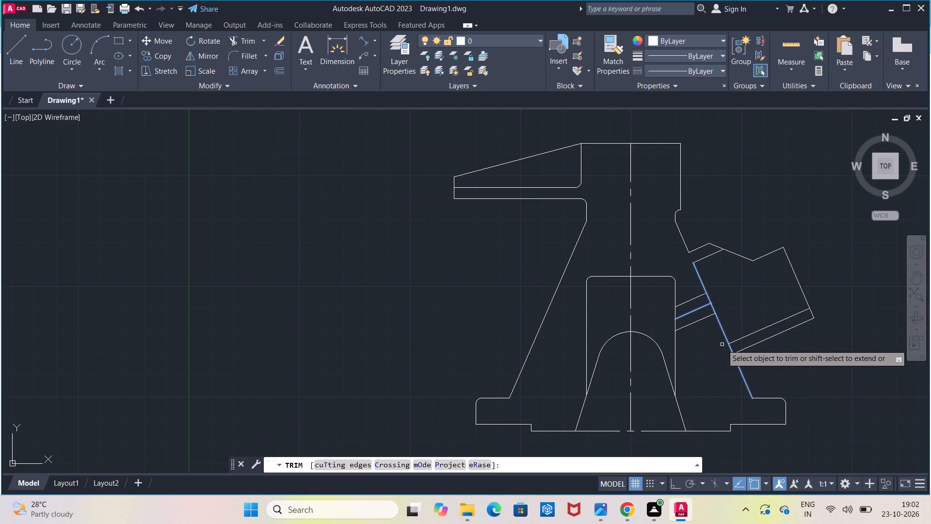
click(730, 348)
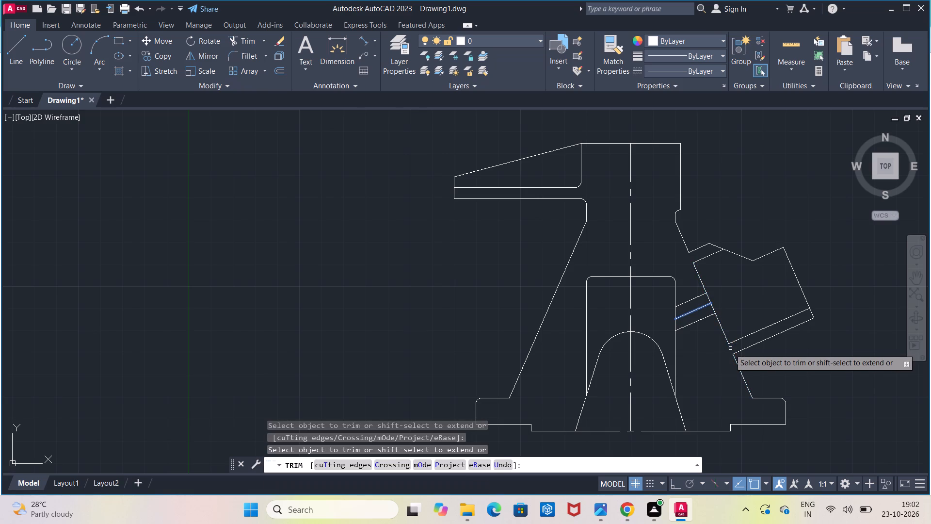
key(Escape)
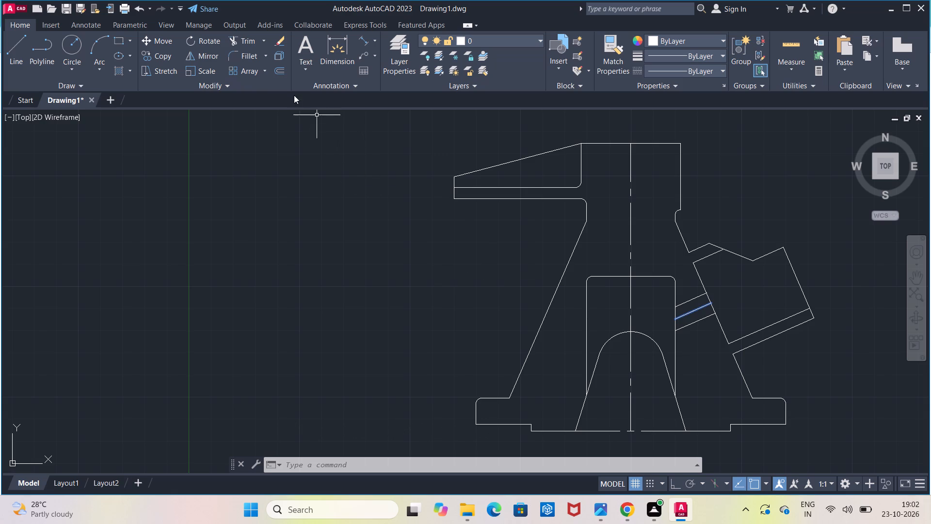
Offset the slanted body edge between the boss's upper and lower lines by 5 into the boss.
click(285, 76)
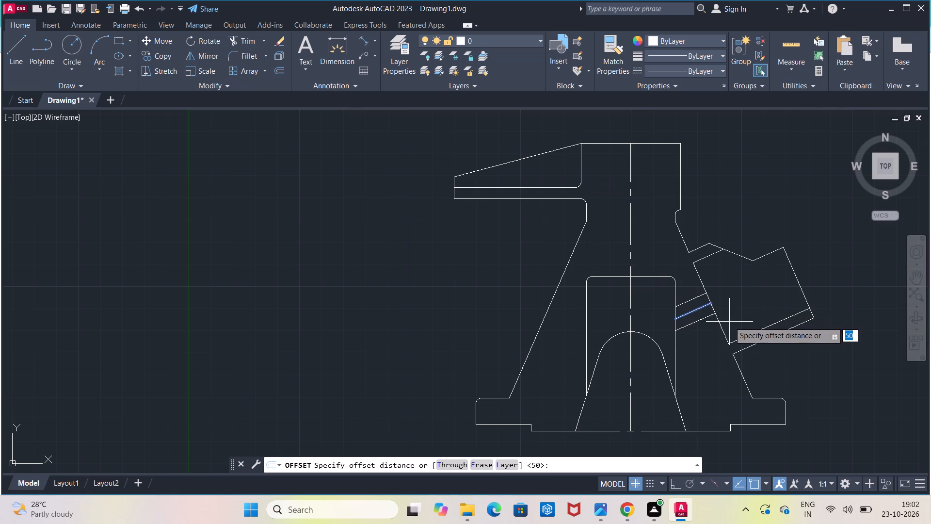
click(721, 326)
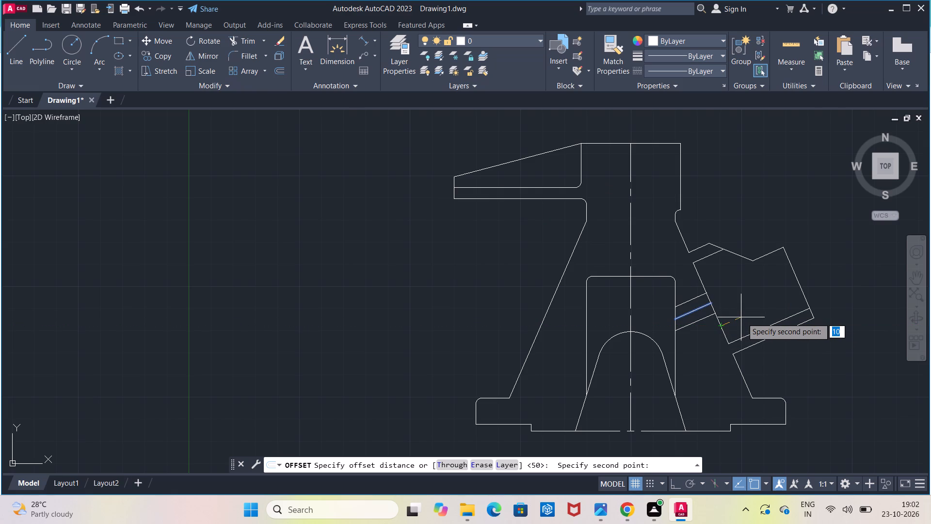
key(5)
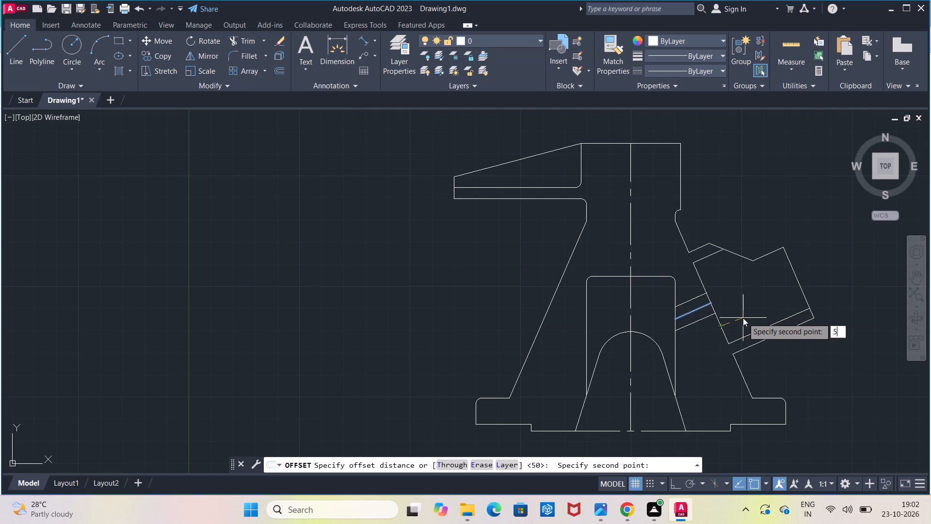
key(Return)
click(722, 328)
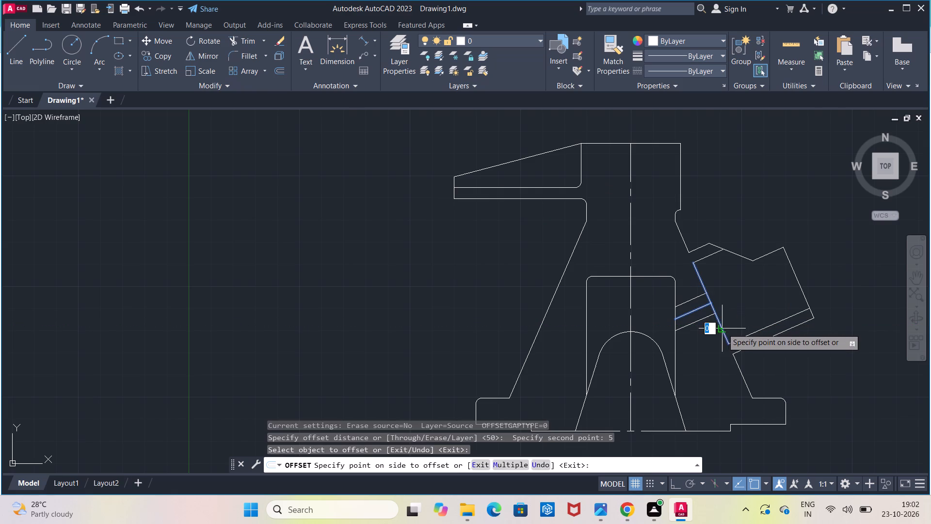
click(738, 323)
key(Escape)
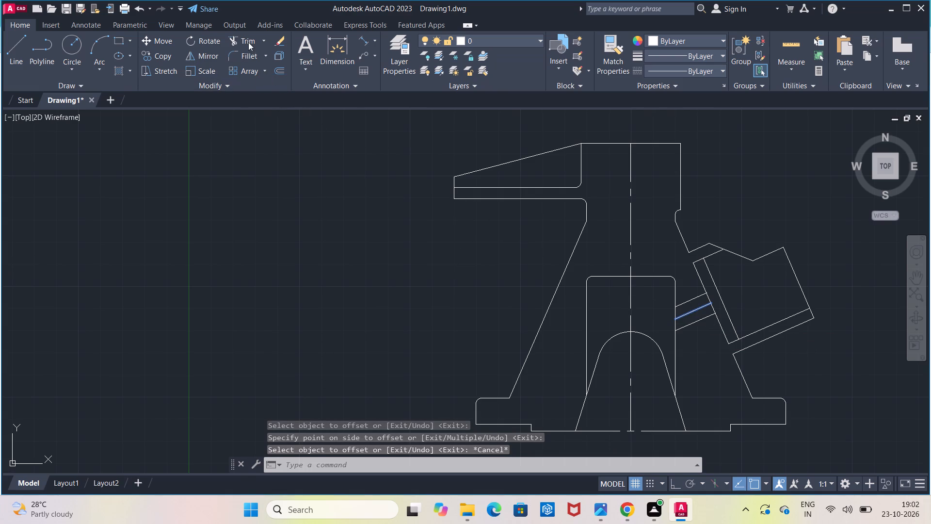
Extend the three short parallel lines at the boss axis to the new offset line inside the boss.
click(266, 37)
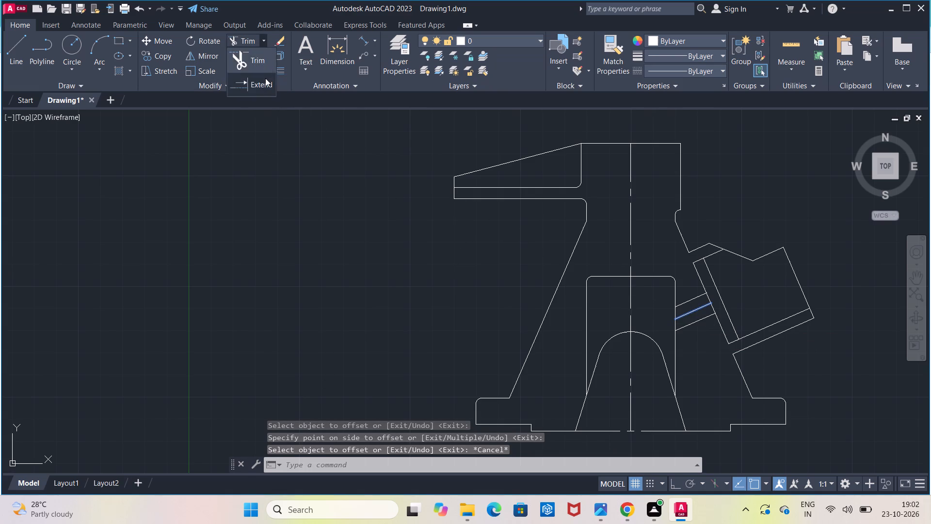
click(265, 78)
click(702, 295)
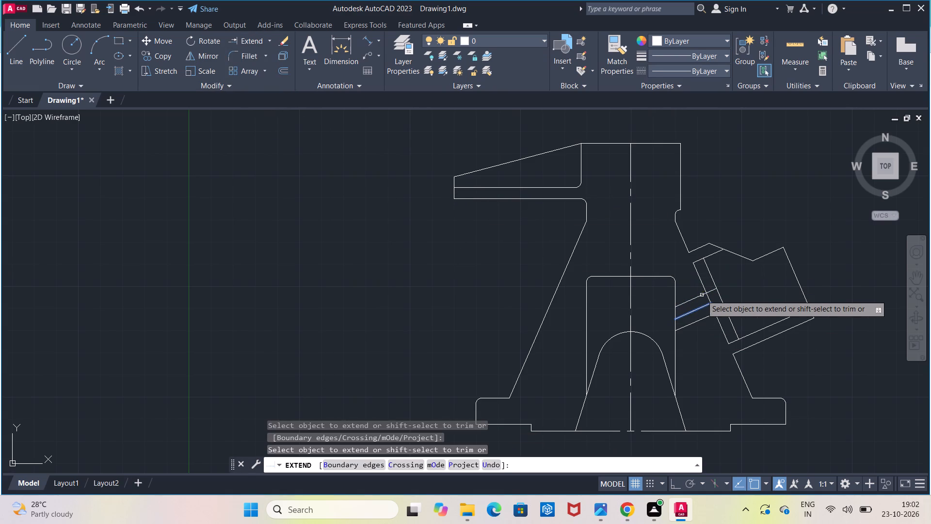
click(711, 316)
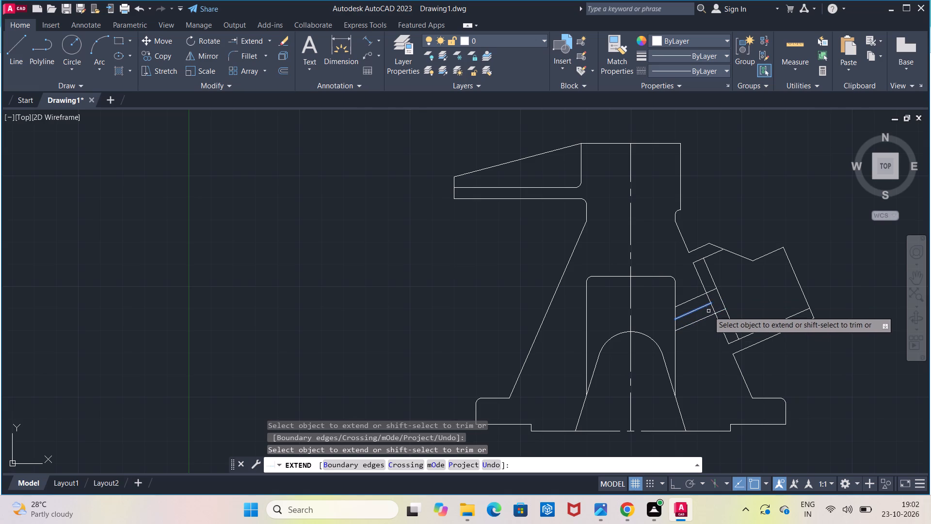
click(705, 307)
key(Escape)
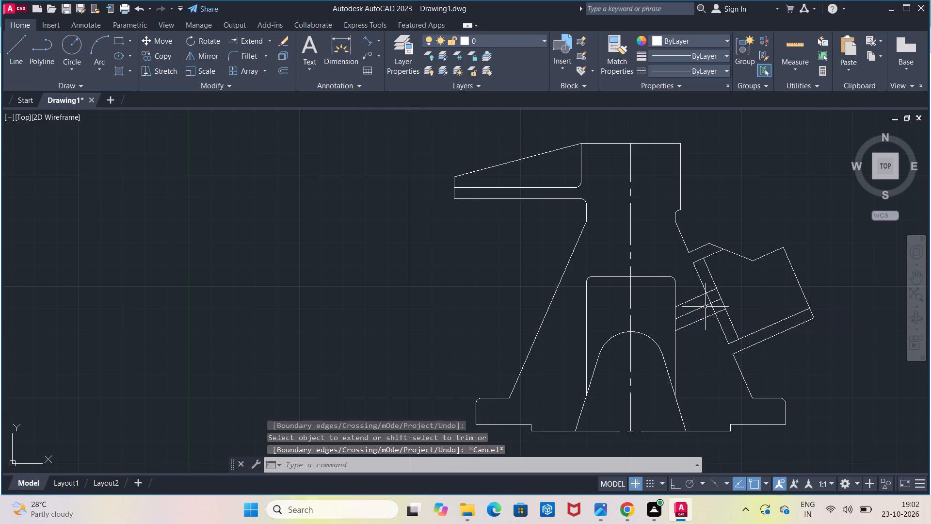
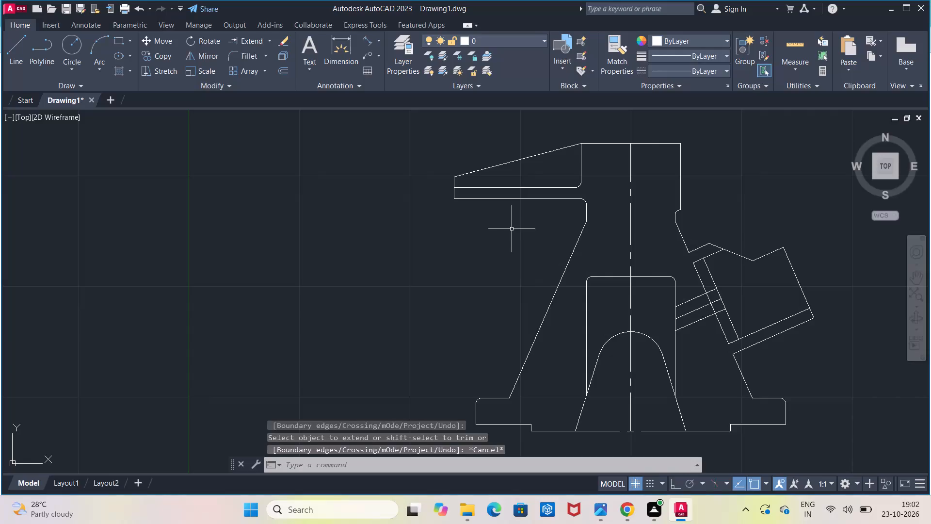
Trim away the inclined branch's outer cross line, the inner cross line's segments between the bore lines, and the two overhanging end stubs.
click(268, 41)
click(267, 55)
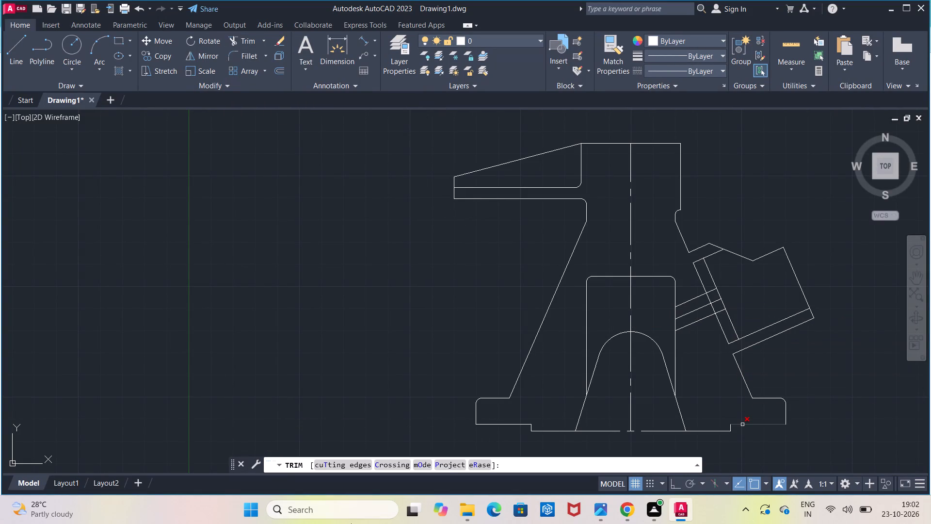
click(709, 300)
click(713, 306)
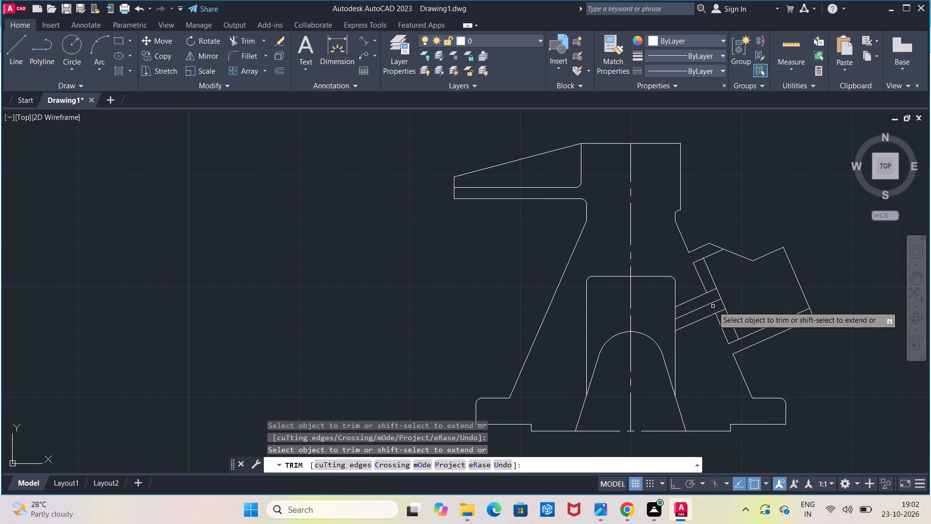
click(724, 302)
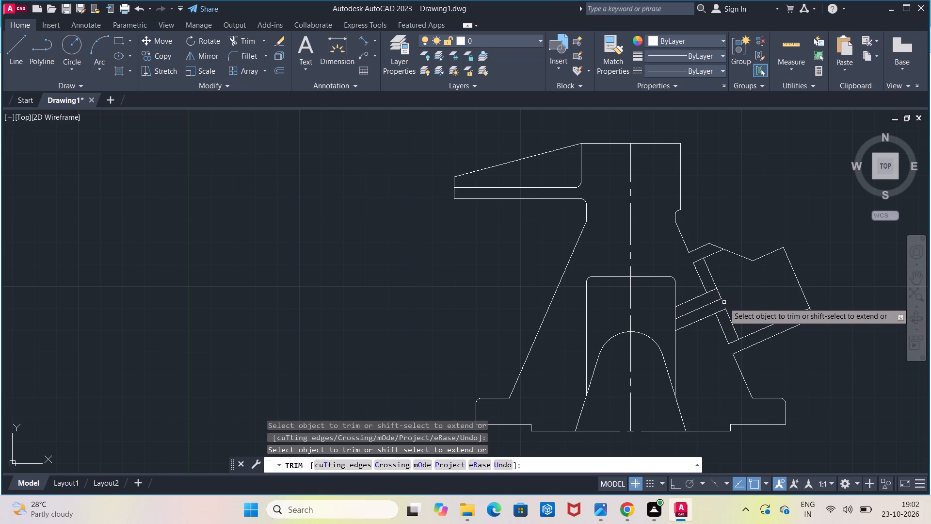
click(720, 294)
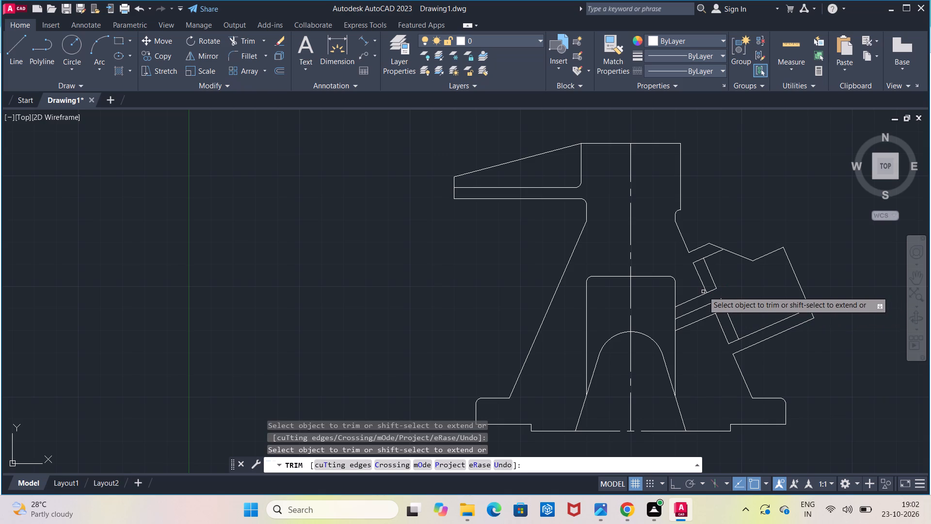
click(702, 284)
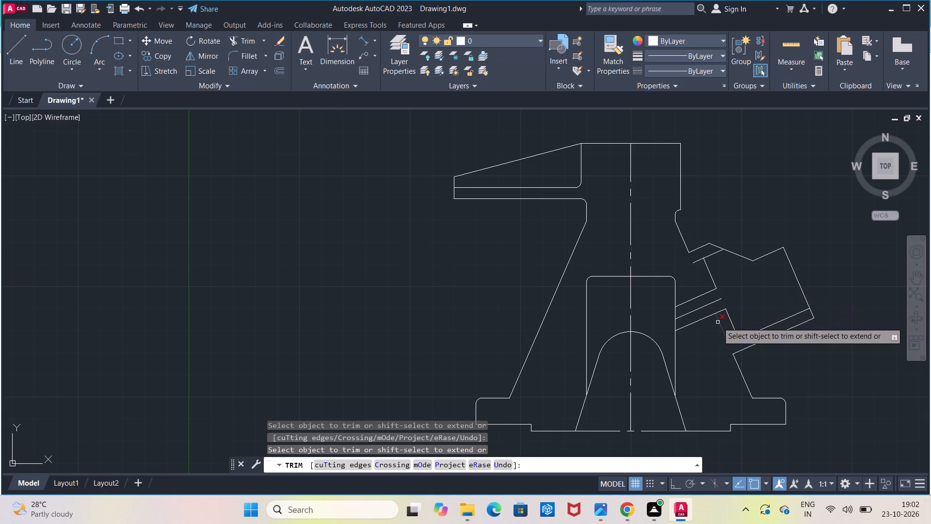
click(718, 322)
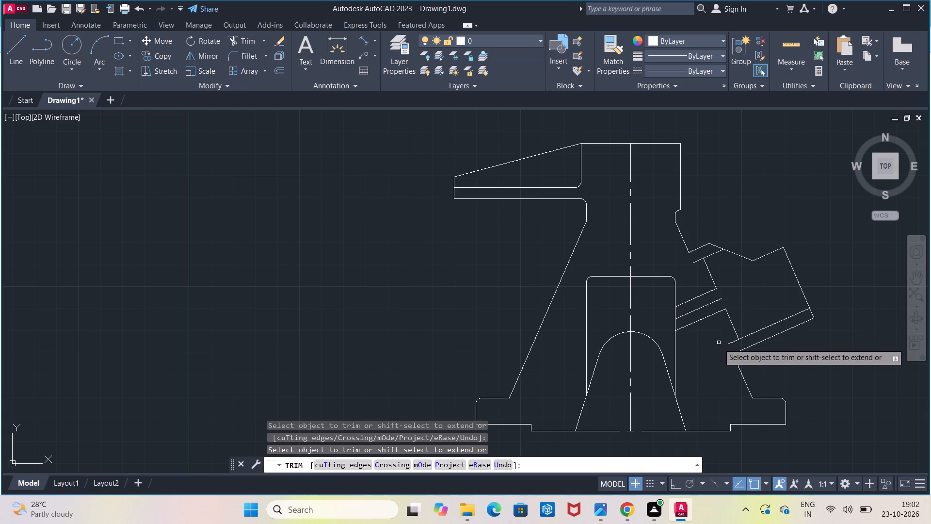
click(728, 342)
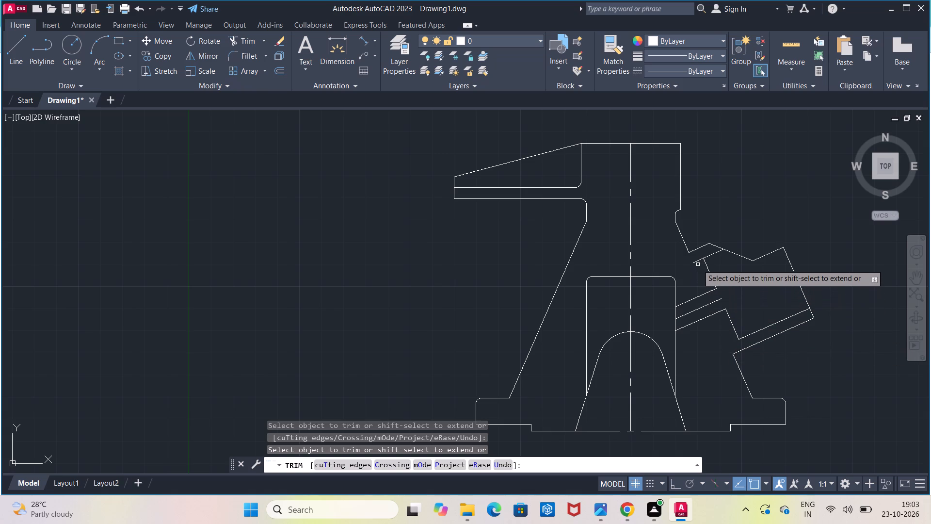
click(695, 263)
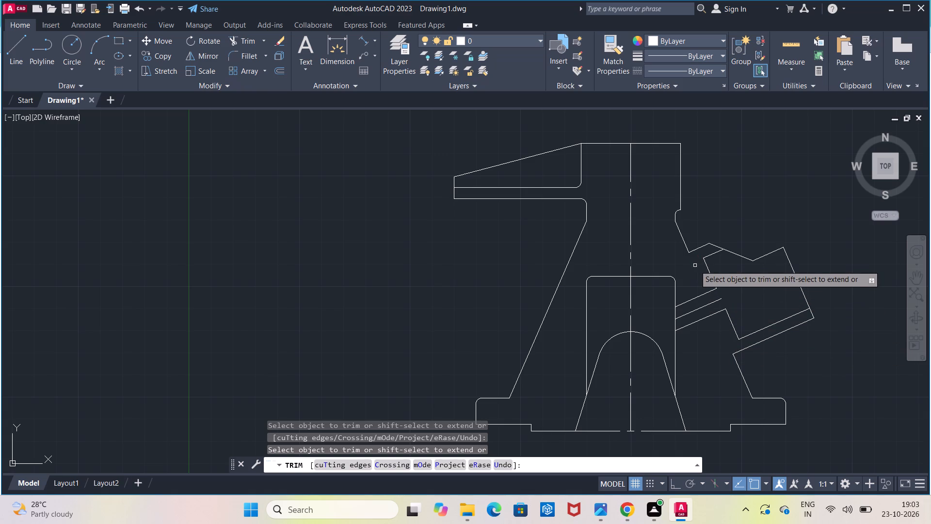
key(Escape)
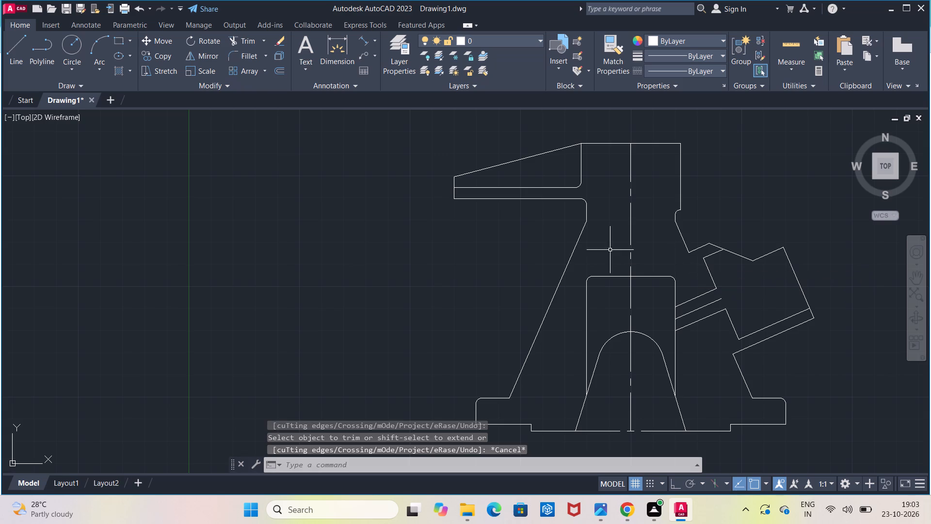
Fillet the upper and lower junctions between the body's right sloping side and the inclined branch with radius 2.5.
click(240, 56)
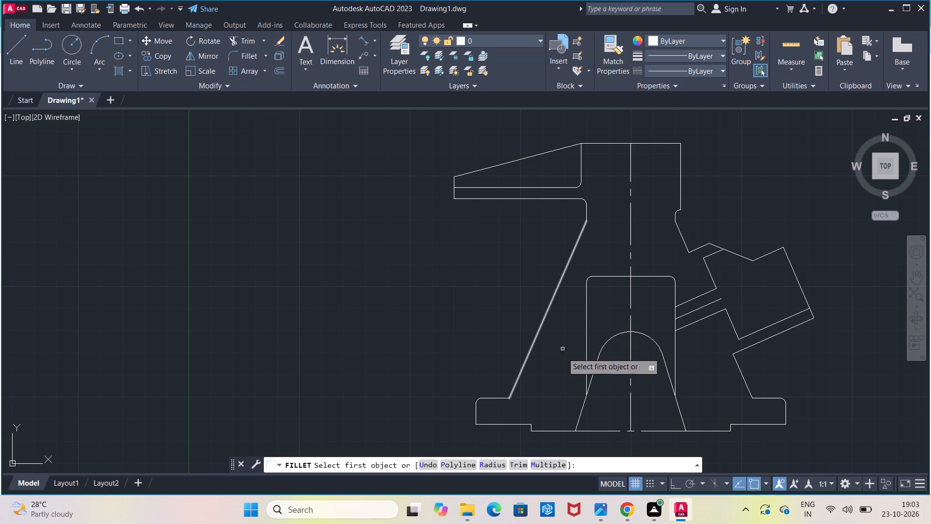
click(501, 461)
click(497, 463)
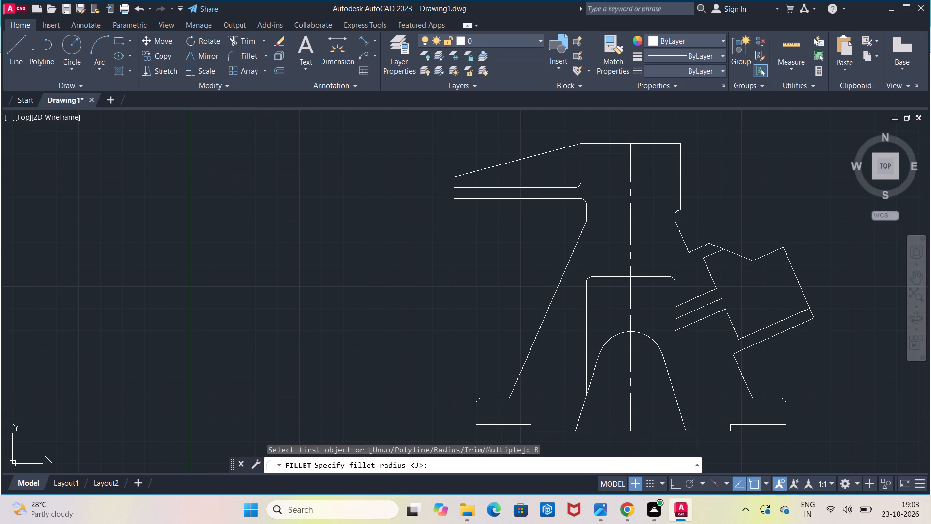
key(2)
text(.5)
key(Return)
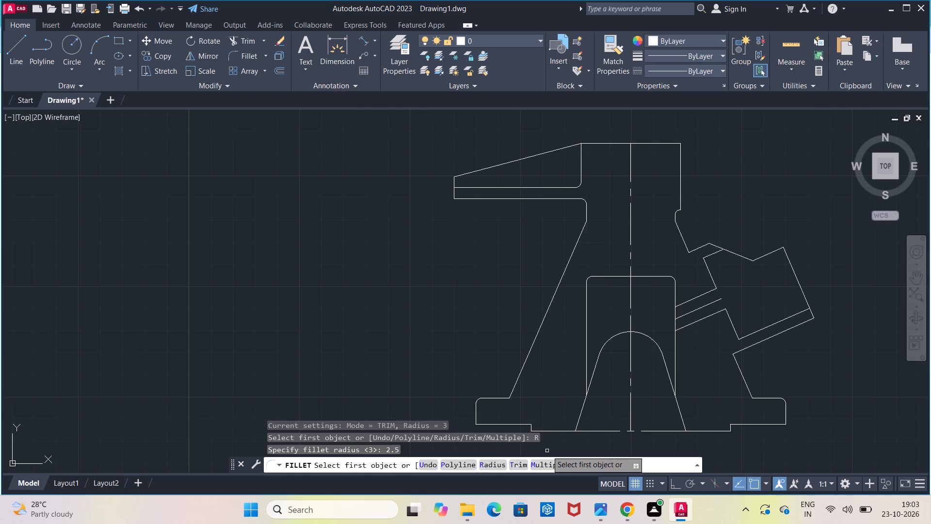
click(683, 242)
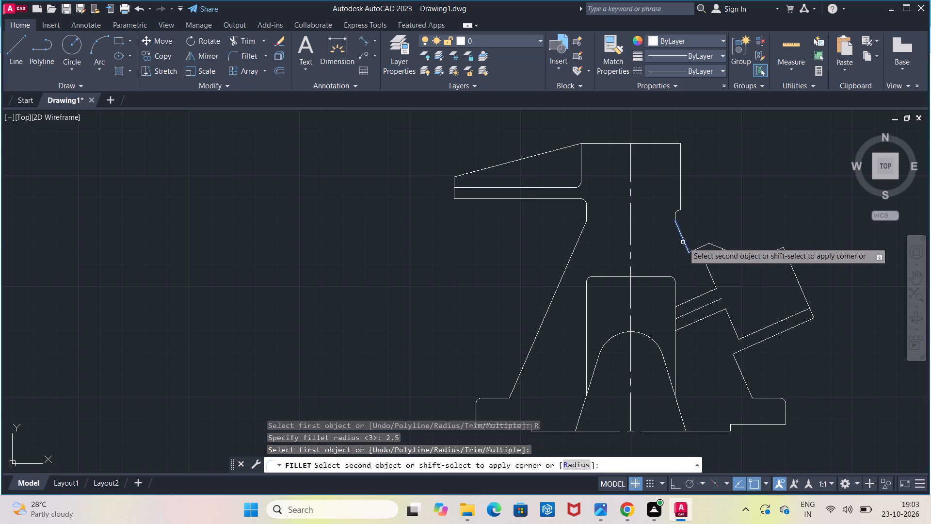
click(695, 252)
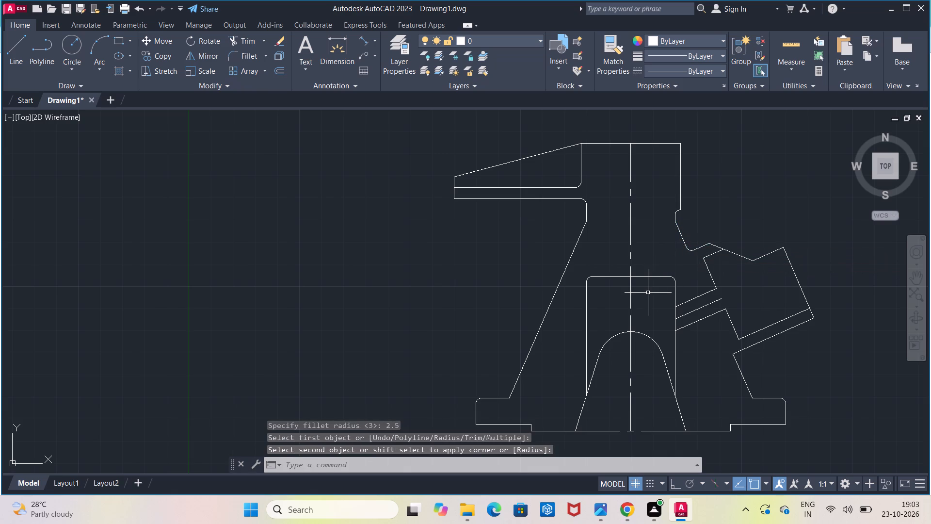
click(248, 58)
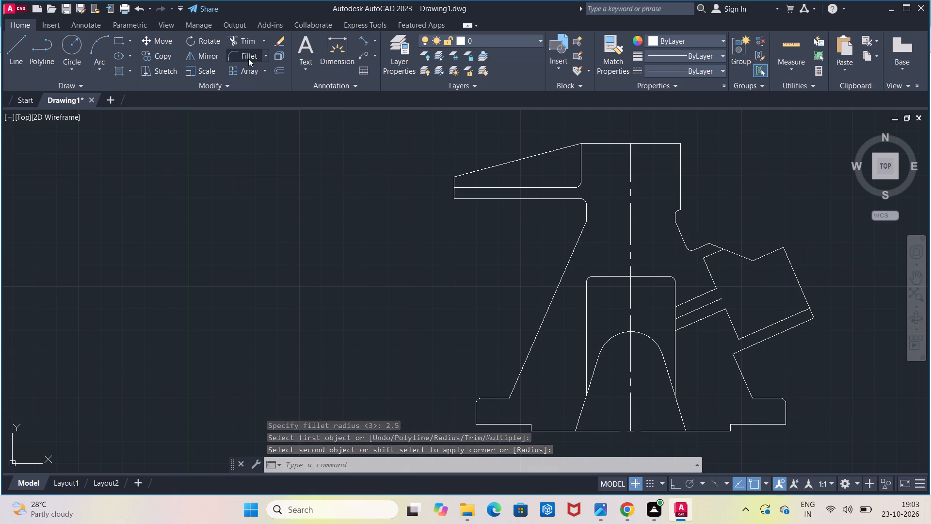
click(733, 360)
click(739, 351)
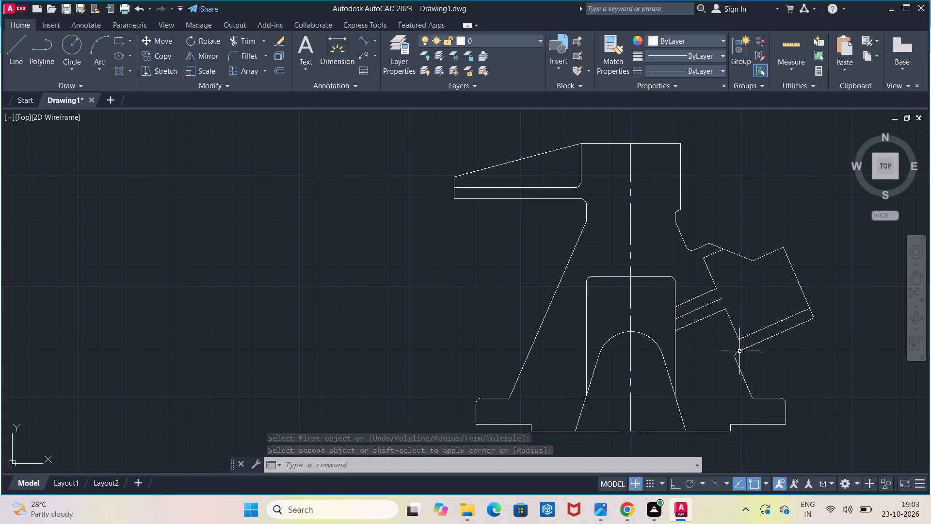
Fillet the corners where the body's left and right sloping sides meet the base flange, using the same radius.
click(248, 60)
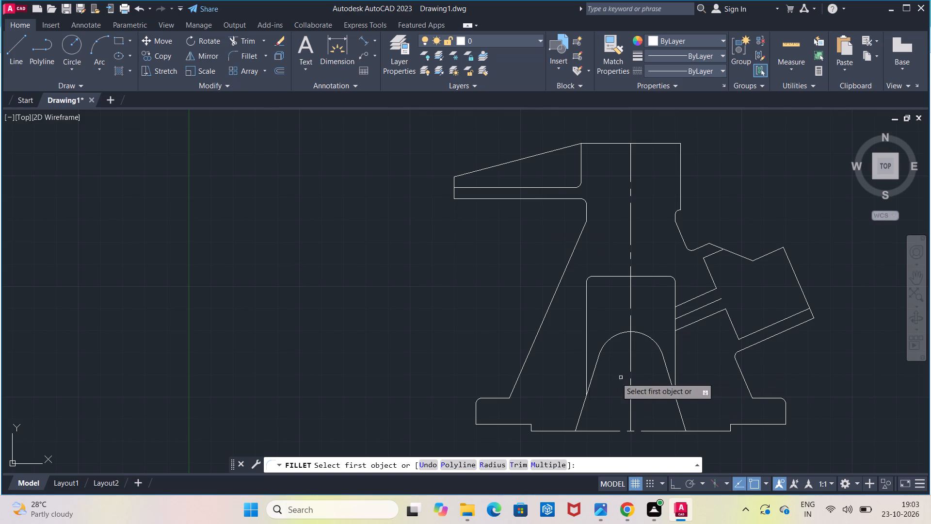
click(512, 394)
click(506, 398)
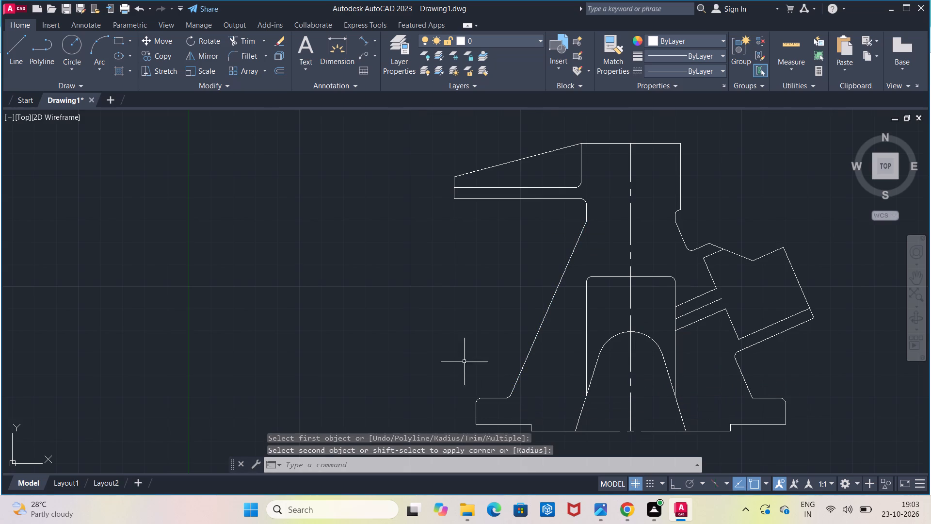
click(255, 55)
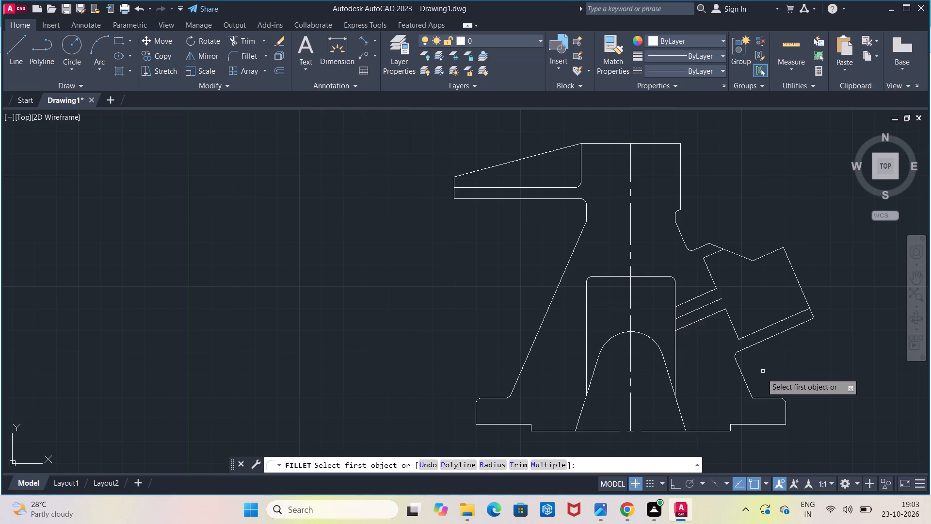
click(750, 393)
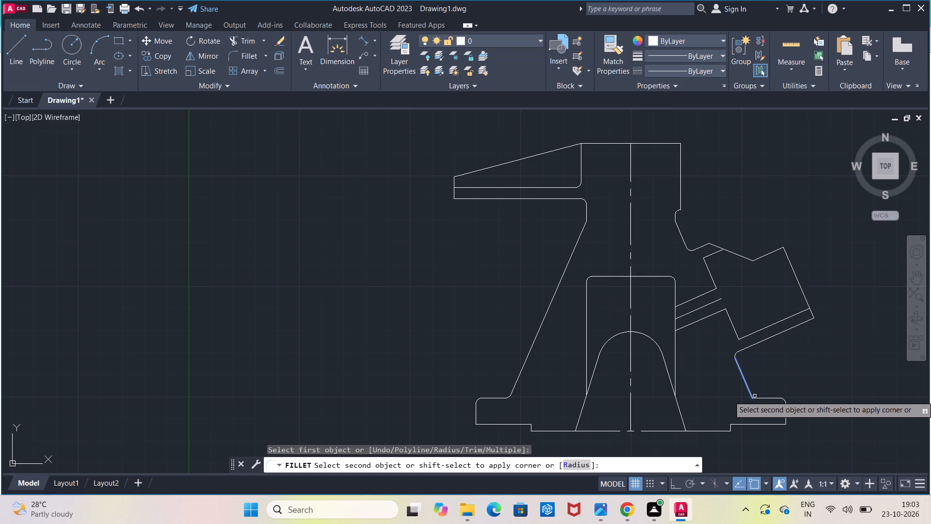
click(756, 398)
key(Escape)
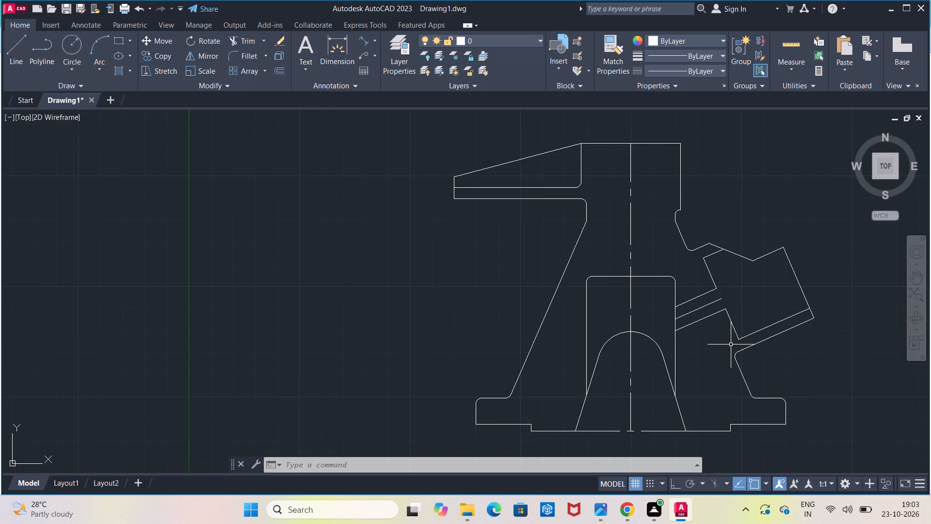
Hatch the sectioned left half of the body, including the thin arm and base flange, with the ANSI31 pattern.
scroll(713, 334, down, 1)
middle_drag(713, 334, 704, 302)
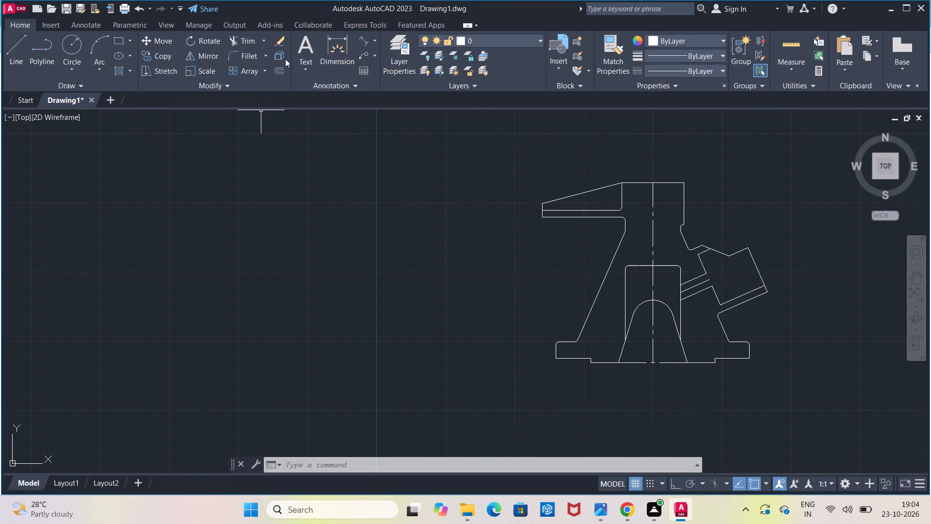
click(118, 75)
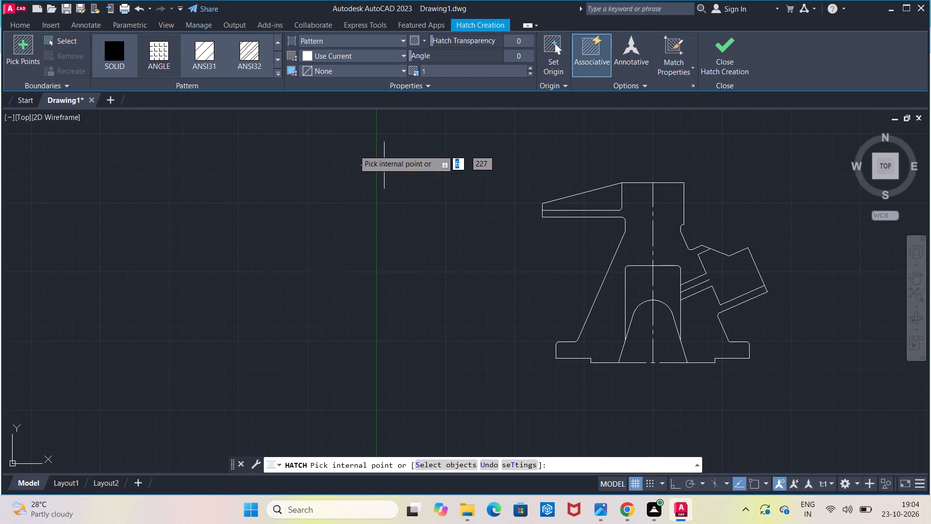
click(195, 48)
click(617, 304)
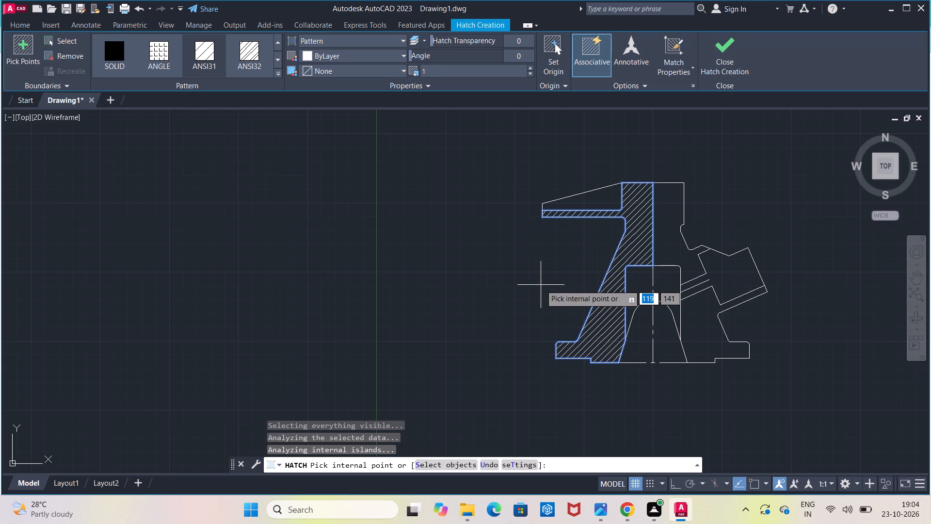
click(723, 55)
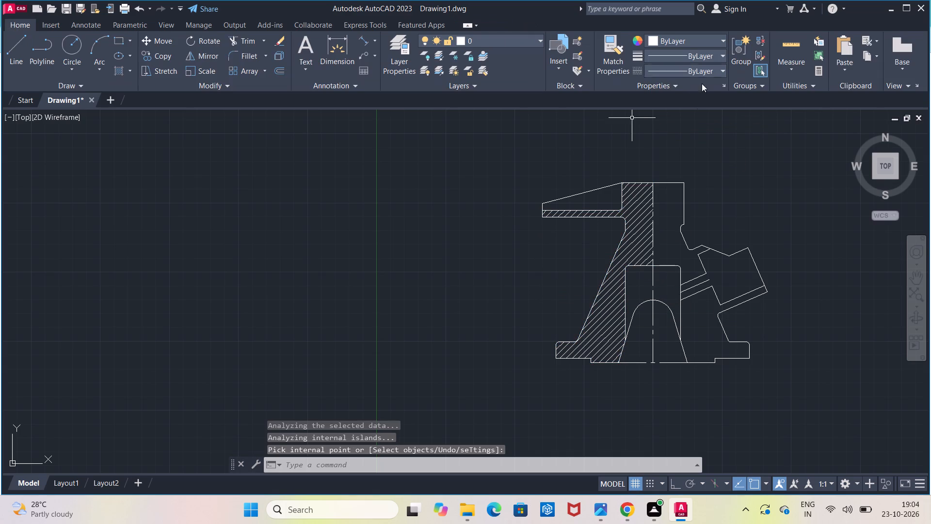
Add an aligned dimension 42.5 long from the arm's left end along its hatched strip, placed just below the arm.
scroll(647, 204, up, 1)
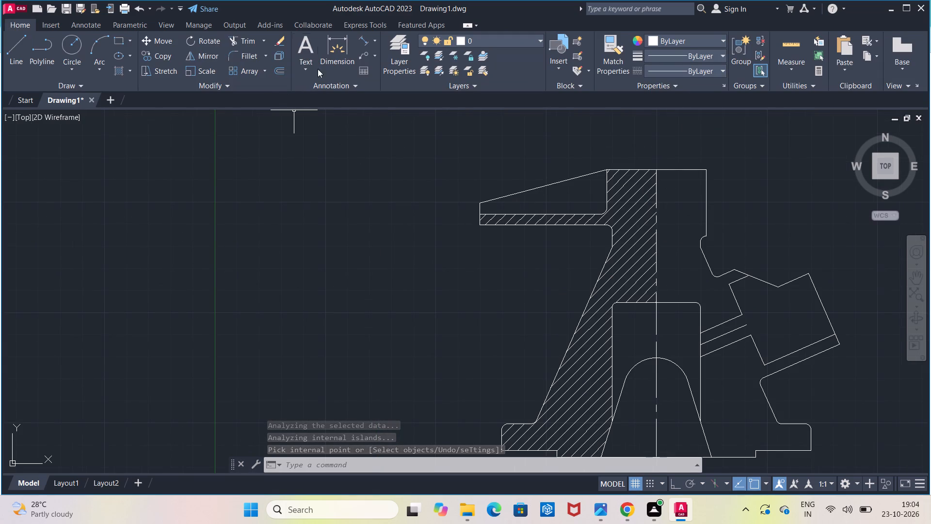
click(360, 36)
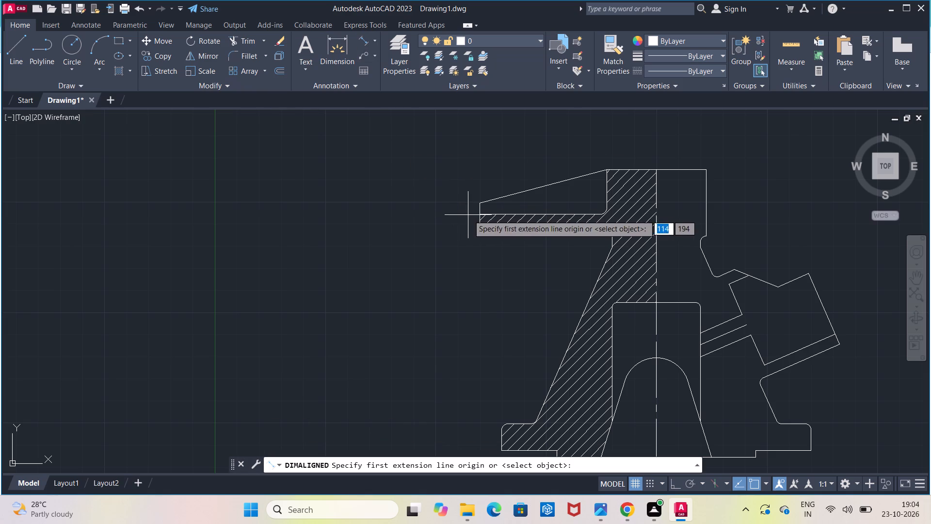
click(481, 212)
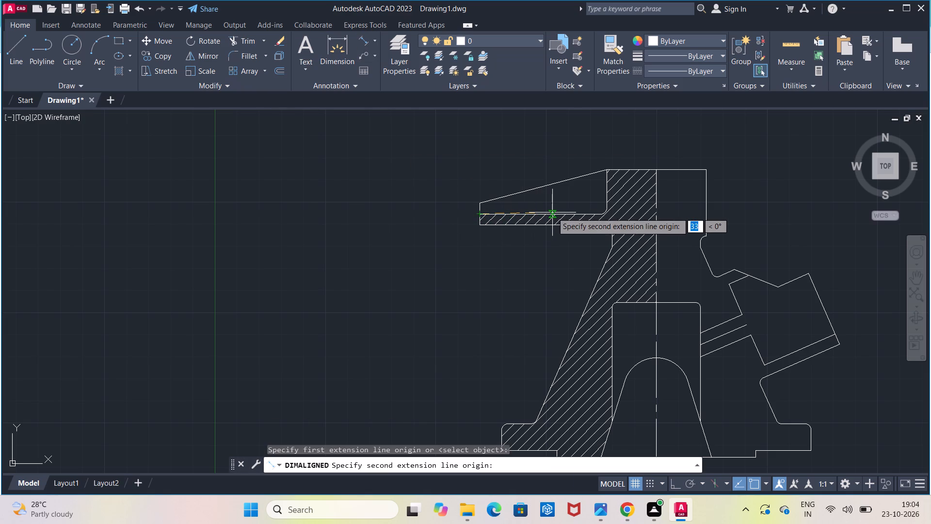
text(42)
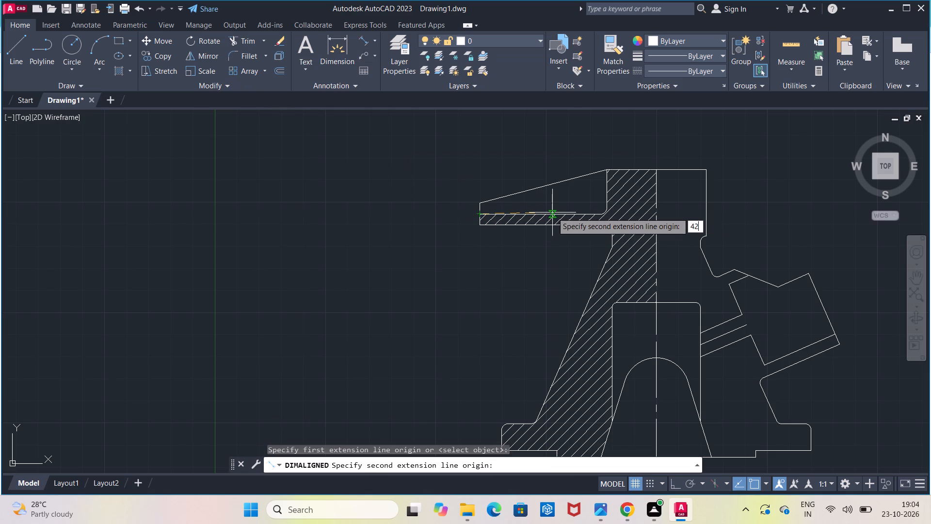
text(.5)
key(Return)
click(559, 234)
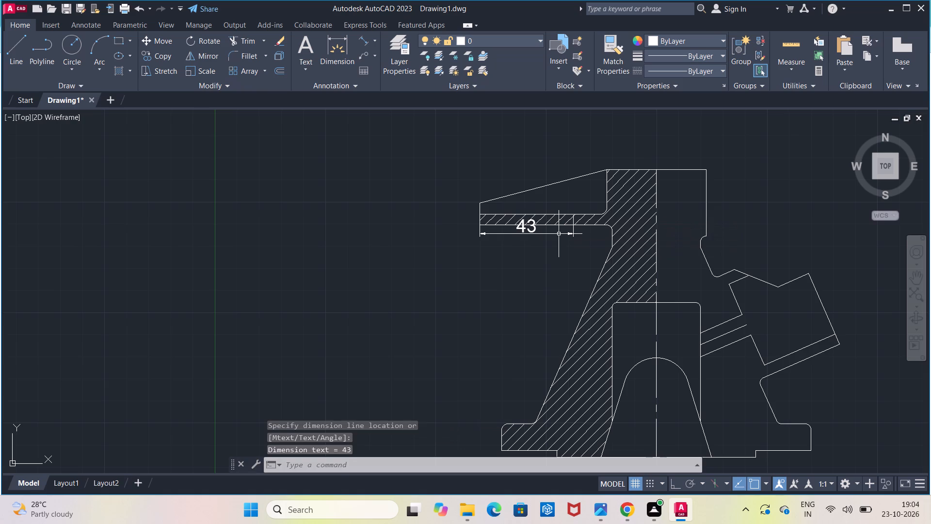
Draw a short vertical line across the arm's thin hatched strip at the inner end of the 42.5 dimension.
click(16, 58)
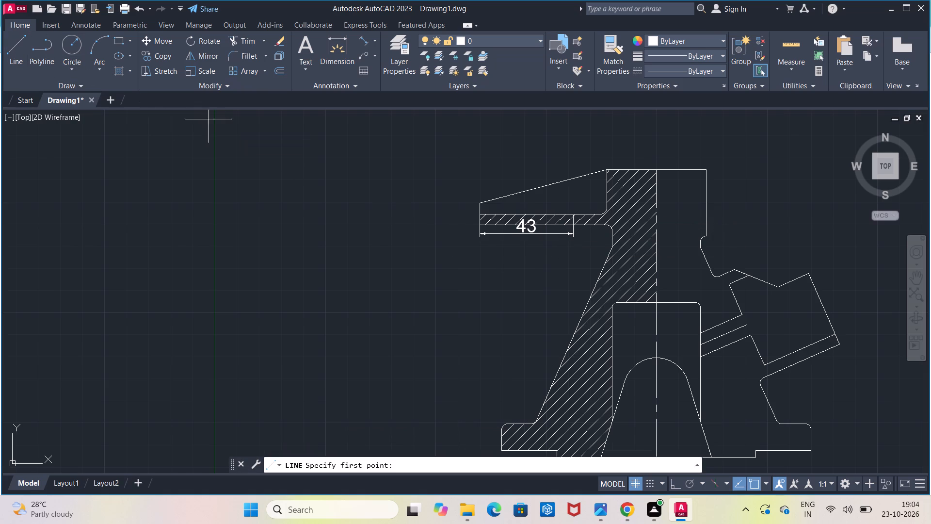
click(575, 216)
click(575, 226)
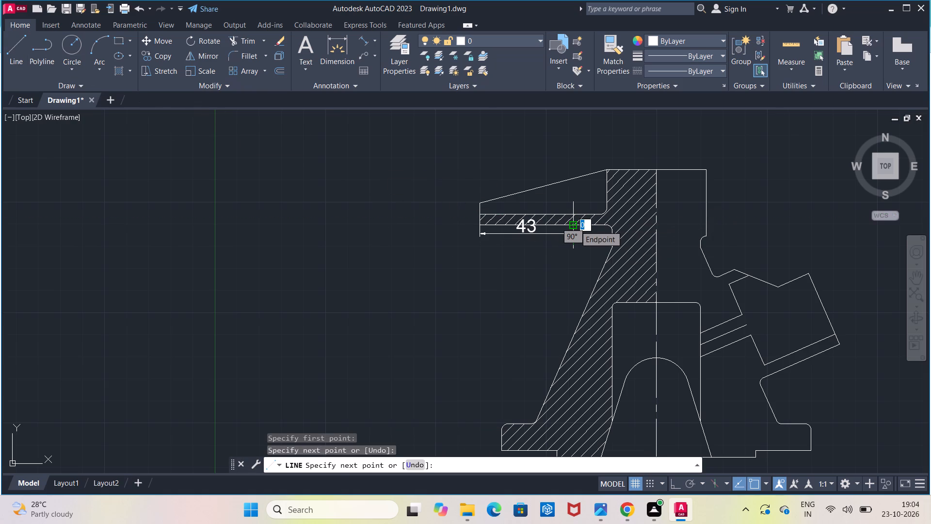
key(Escape)
Delete the aligned dimension below the arm.
click(527, 235)
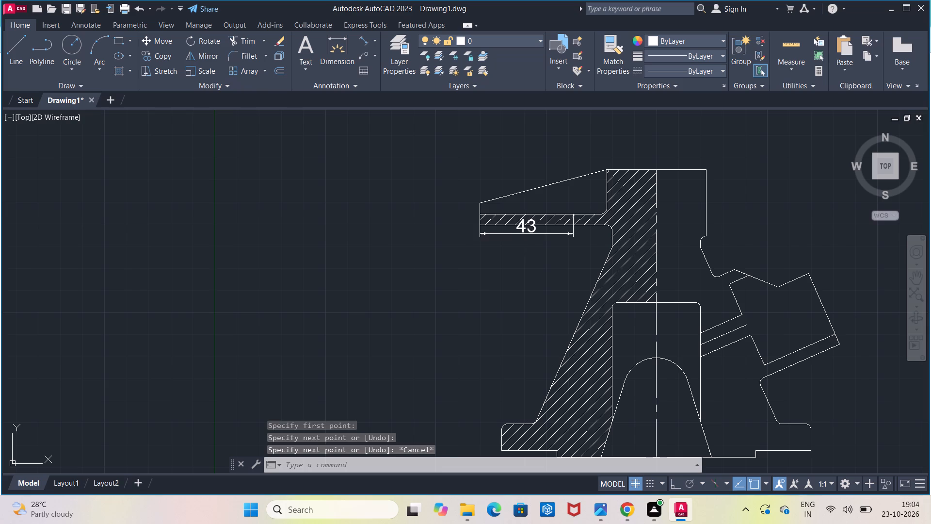
key(Delete)
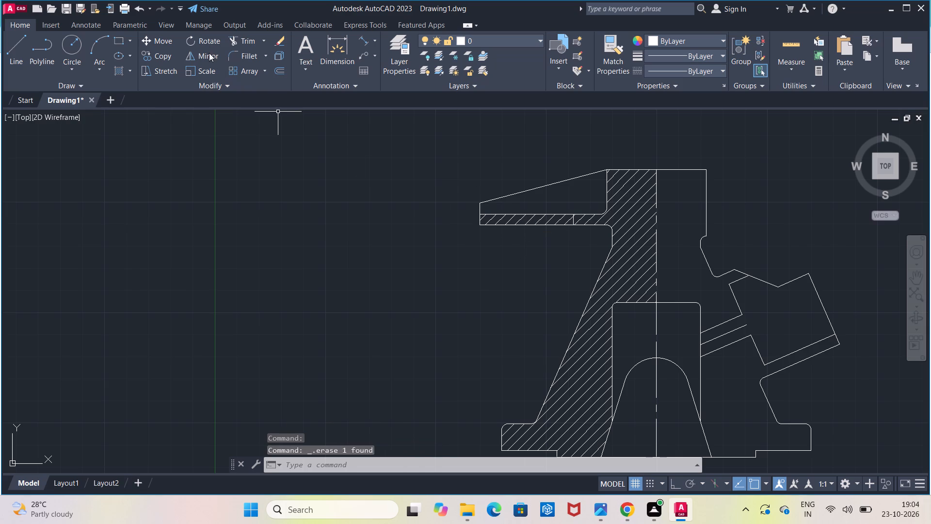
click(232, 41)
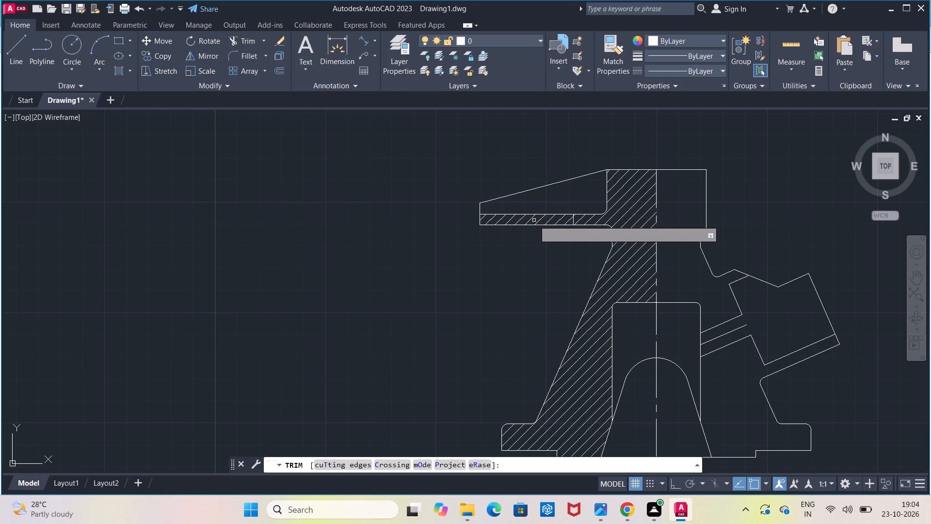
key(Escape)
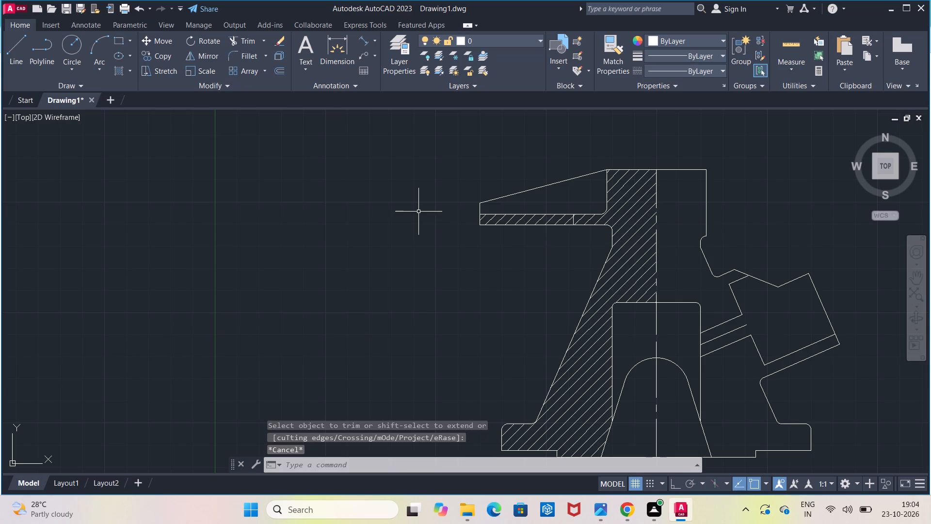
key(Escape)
Erase the existing hatch from the body's left half and arm.
click(279, 37)
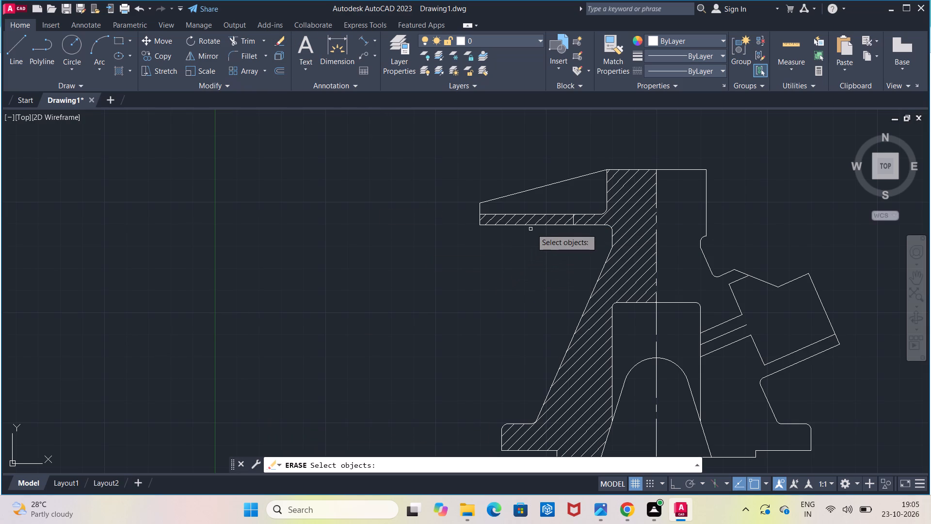
click(537, 222)
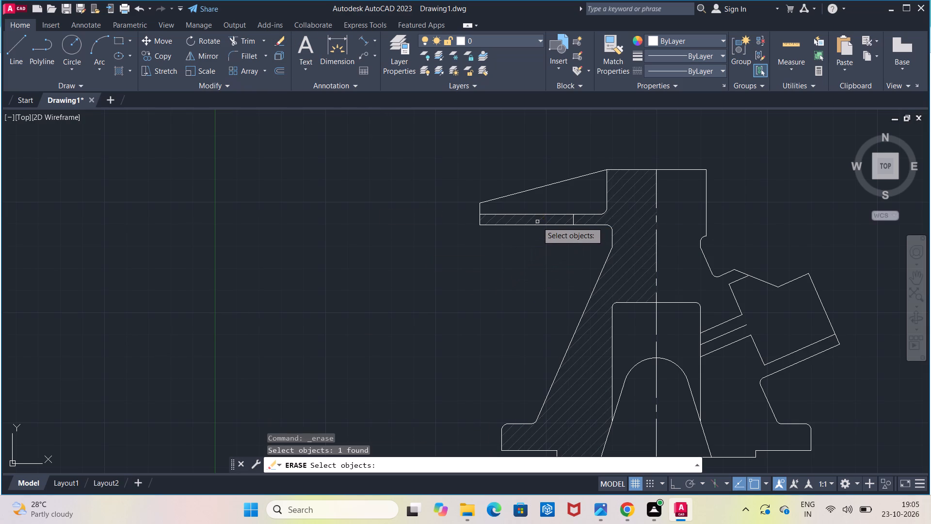
key(Return)
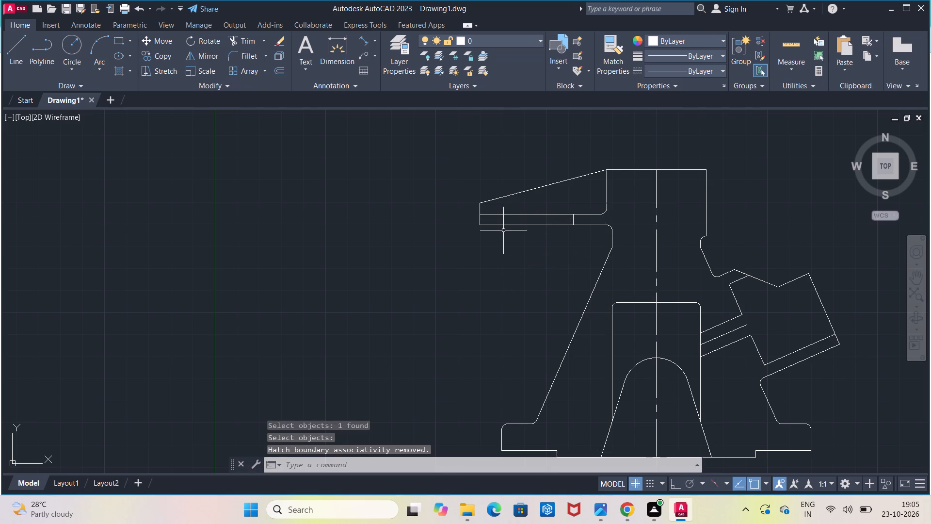
Hatch the body's left half again with ANSI31, stopping at the new dividing line in the arm strip.
scroll(491, 232, down, 1)
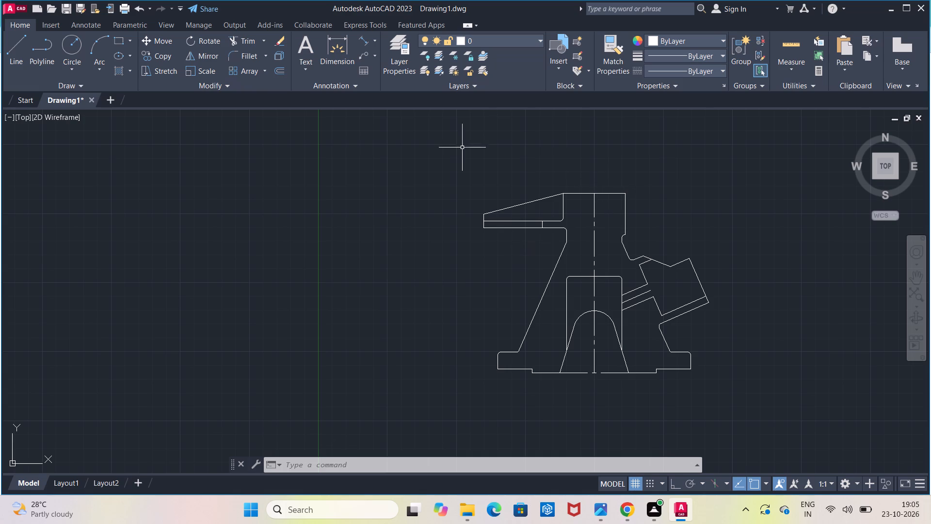
click(119, 75)
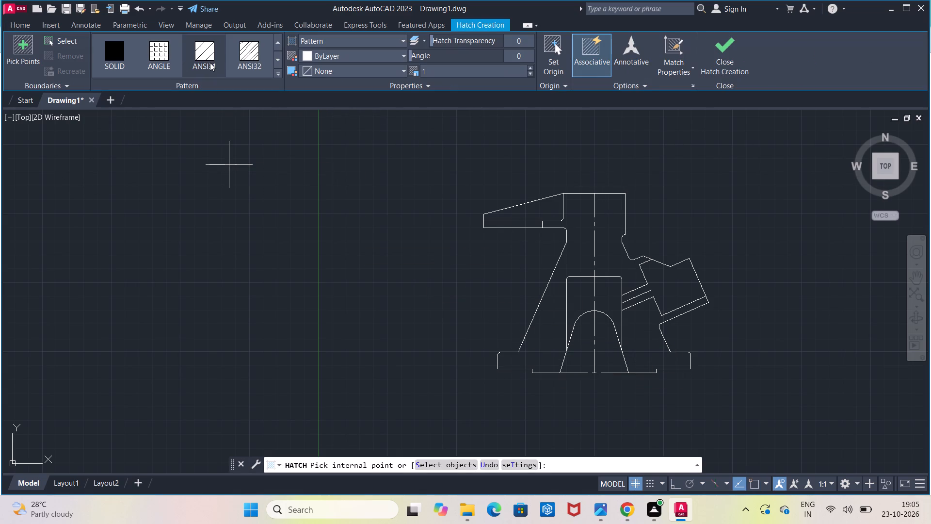
click(552, 349)
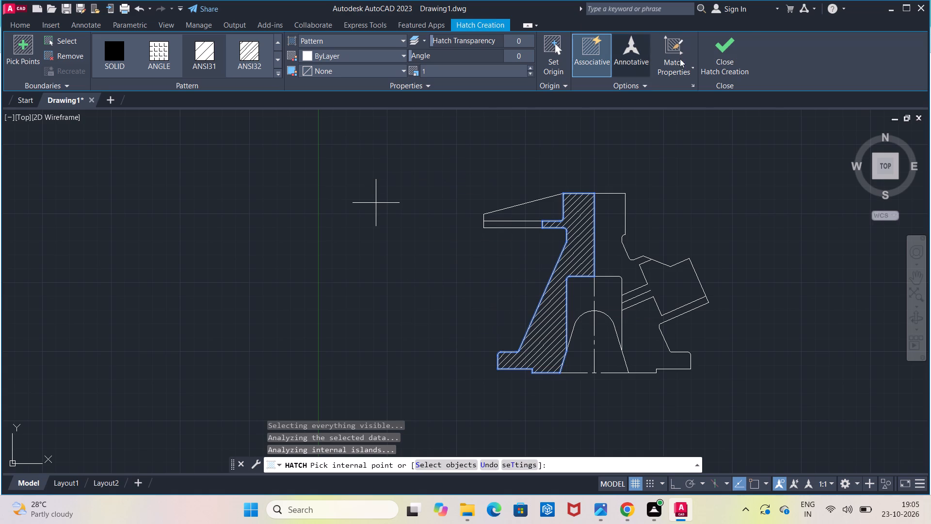
click(719, 66)
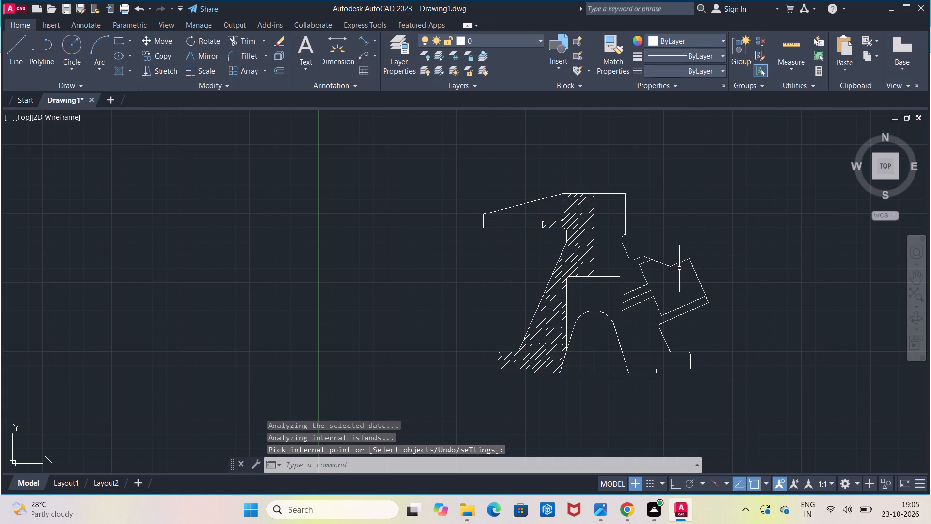
Hatch the lower right section with ANSI31, covering the wall below the inclined passage, the branch's lower wall and the base flange.
scroll(678, 270, up, 3)
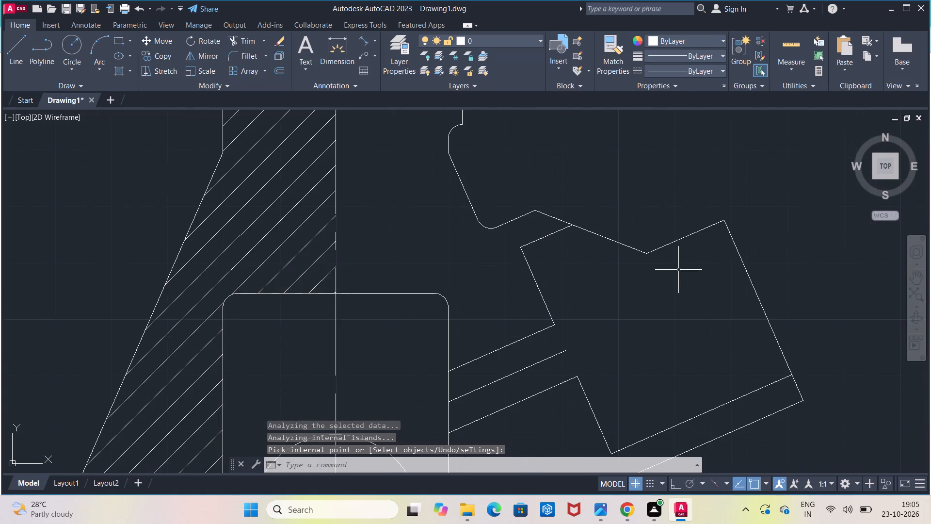
scroll(678, 270, down, 1)
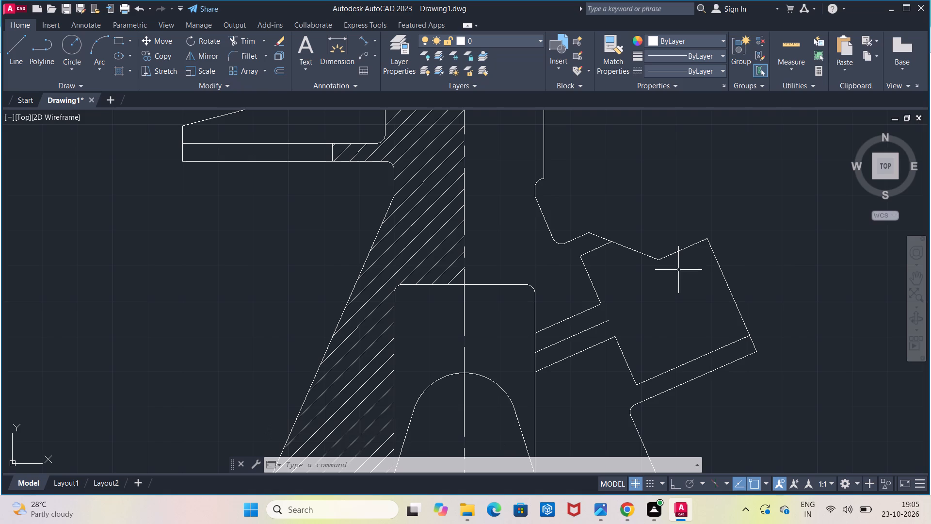
middle_drag(678, 300, 708, 215)
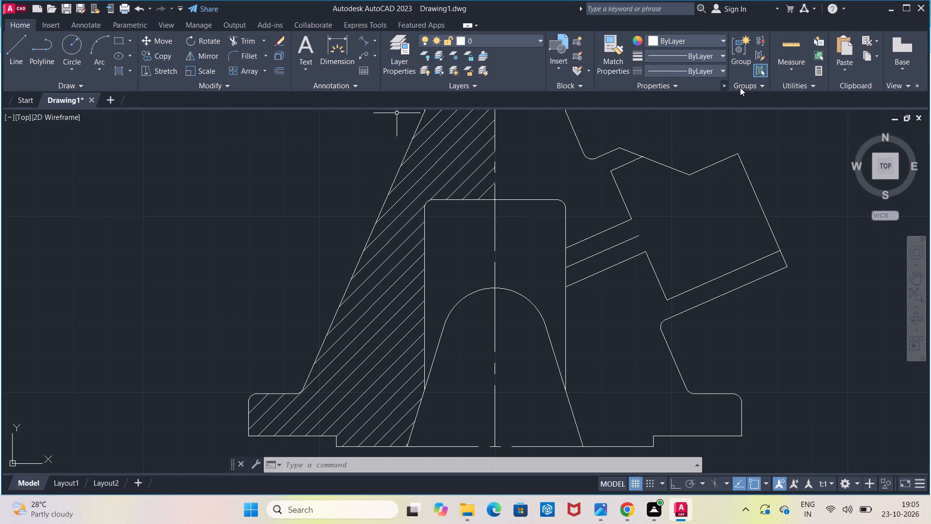
click(114, 66)
click(197, 59)
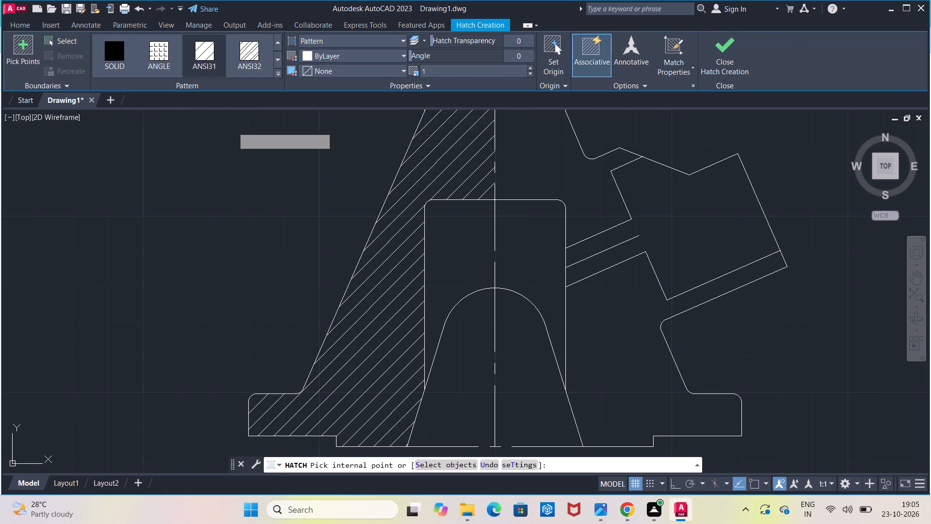
click(606, 350)
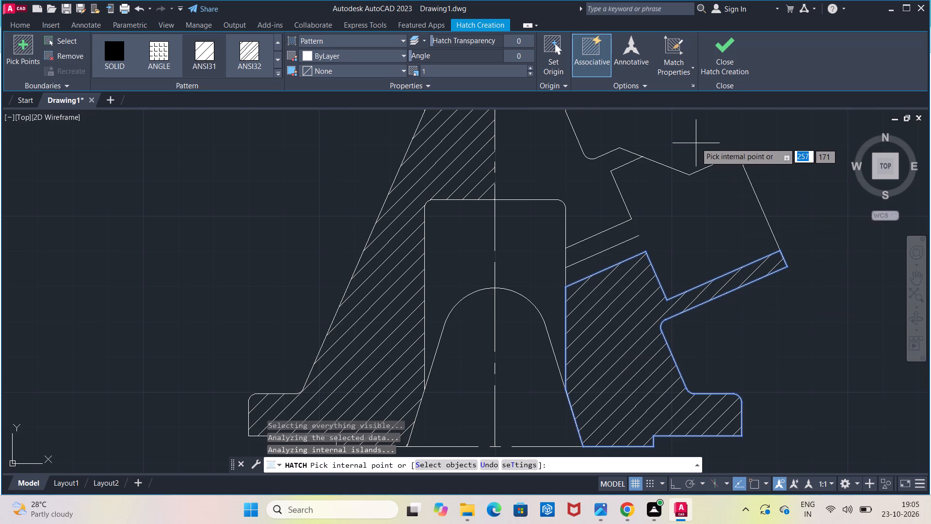
click(707, 65)
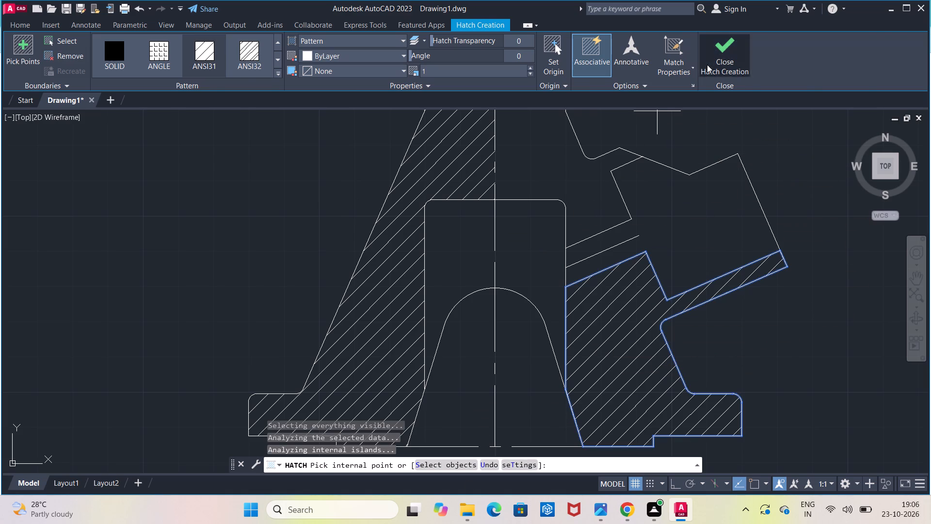
Hatch the upper right section with the same pattern, from the centre line down to the inclined branch's upper wall.
scroll(707, 147, down, 2)
middle_drag(705, 150, 706, 191)
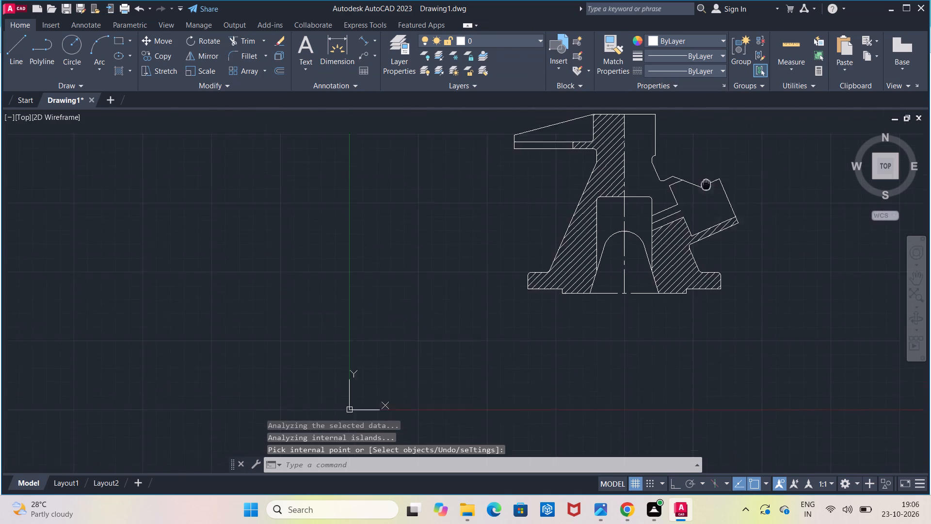
middle_drag(706, 191, 712, 249)
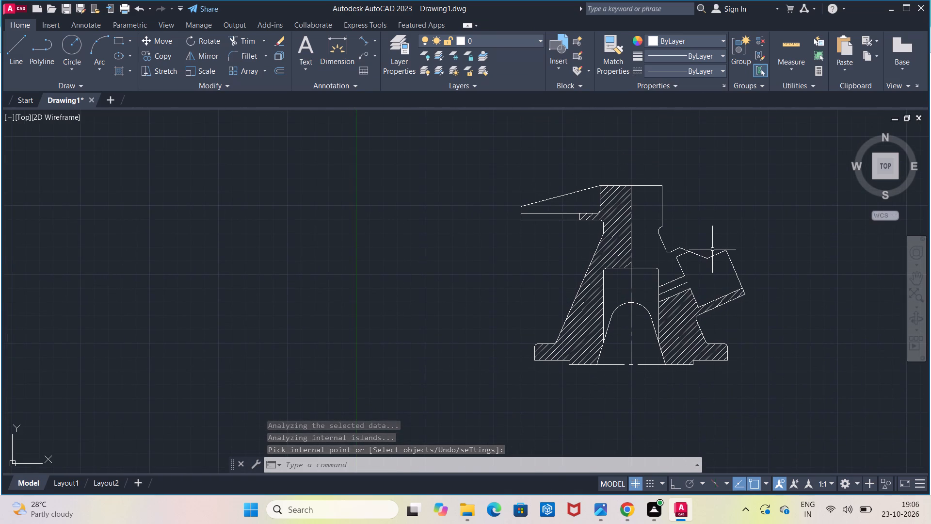
scroll(712, 249, up, 2)
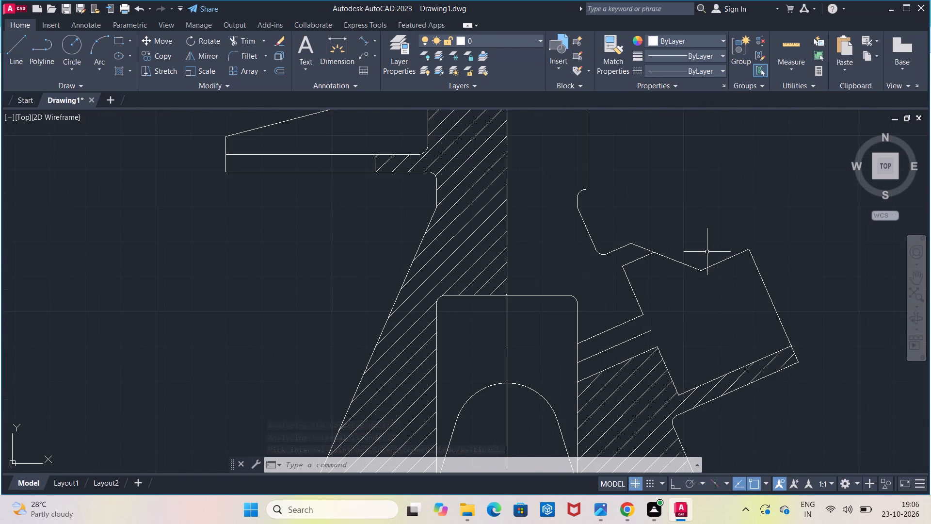
scroll(707, 252, up, 1)
scroll(707, 252, down, 1)
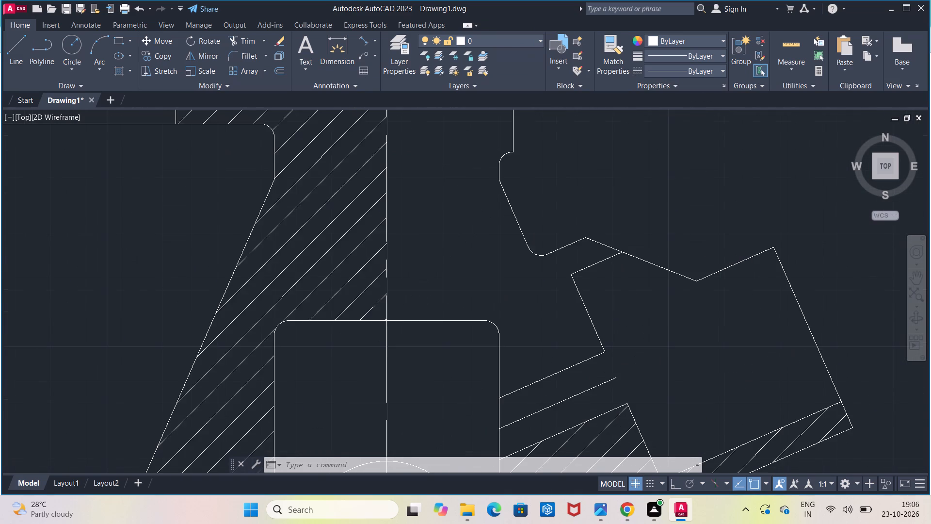
scroll(707, 252, down, 1)
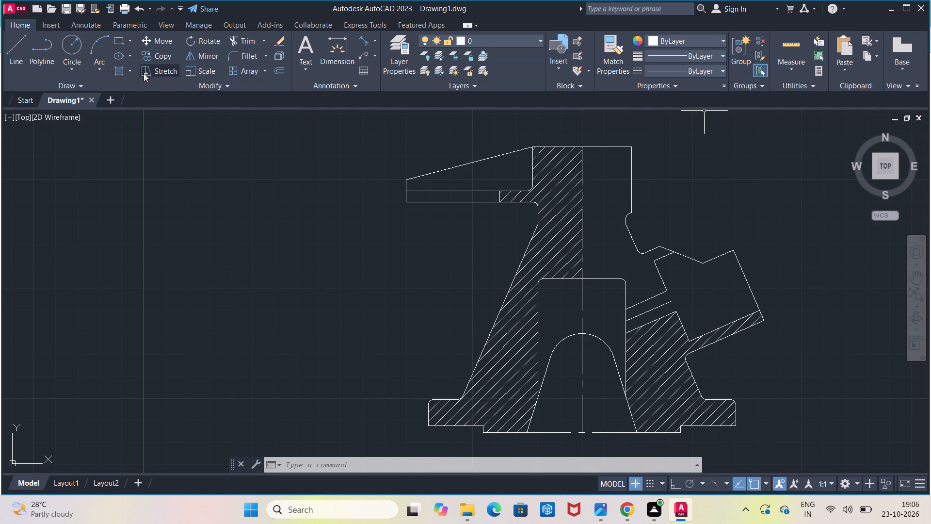
click(122, 72)
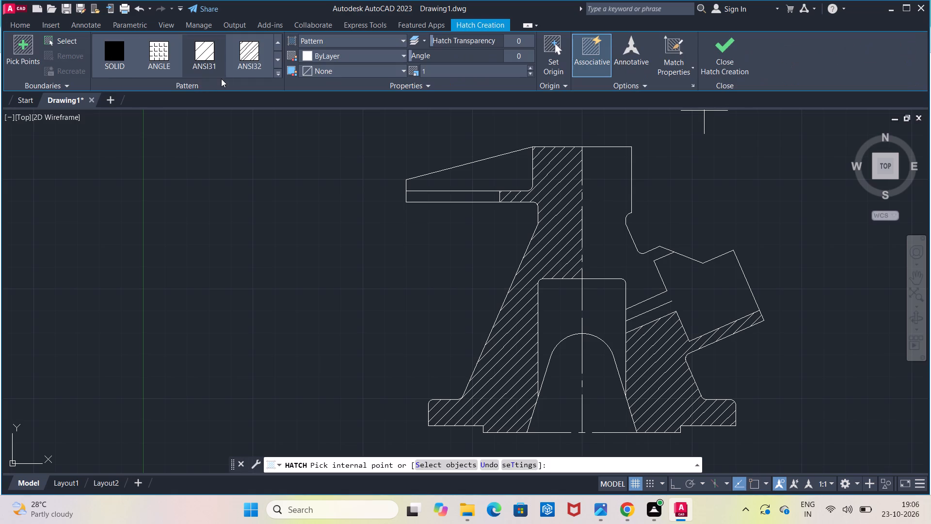
click(595, 180)
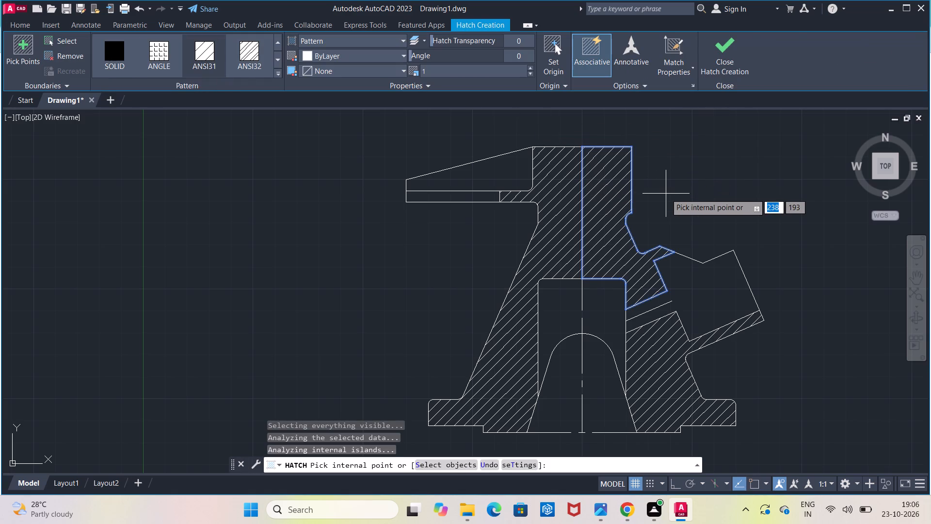
click(708, 73)
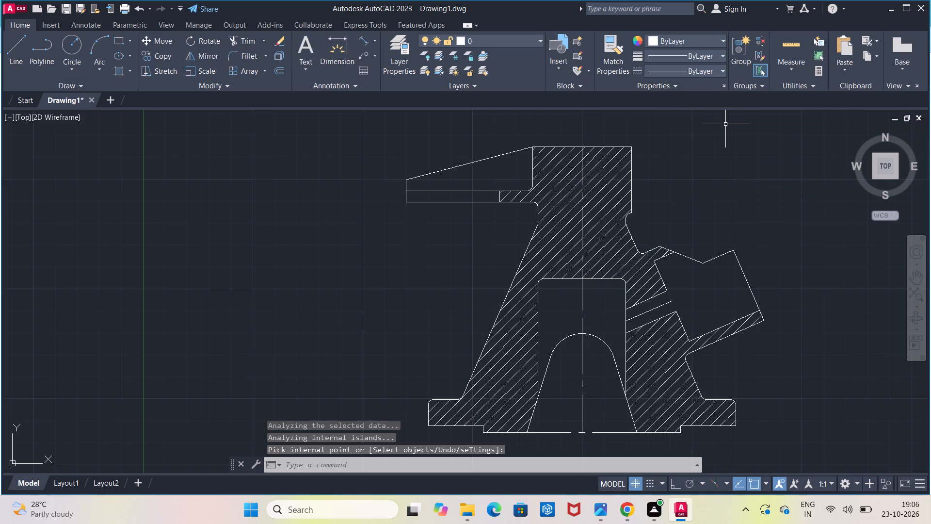
Select the whole sectional view and join its objects.
scroll(725, 125, down, 1)
middle_drag(725, 125, 727, 164)
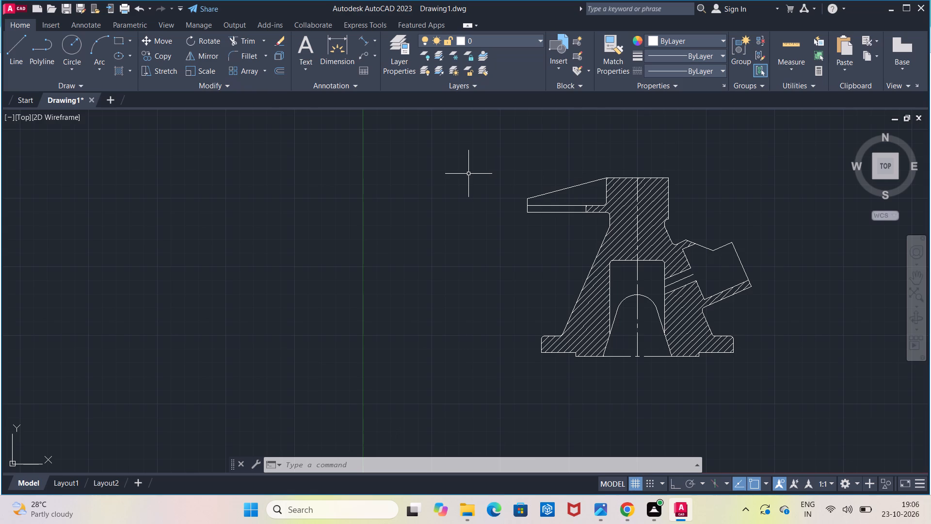
click(488, 131)
click(832, 407)
text(joiu)
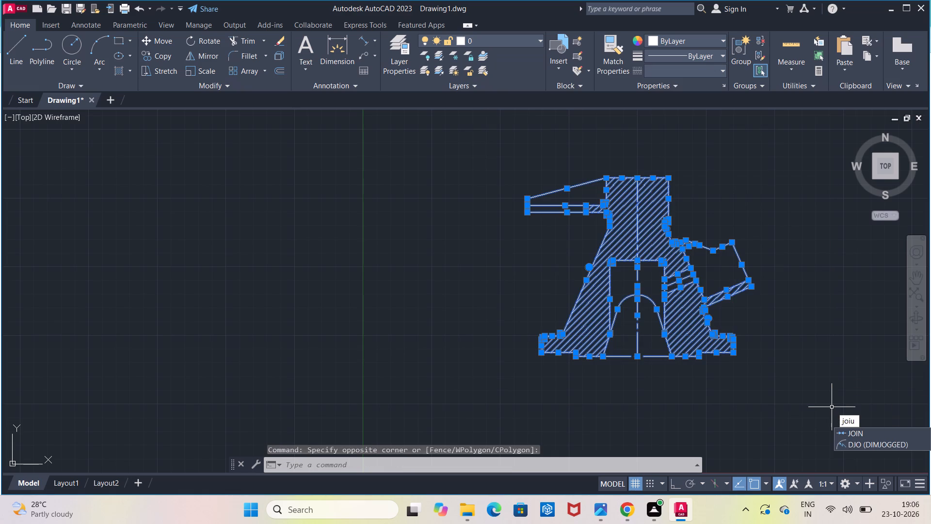
click(858, 432)
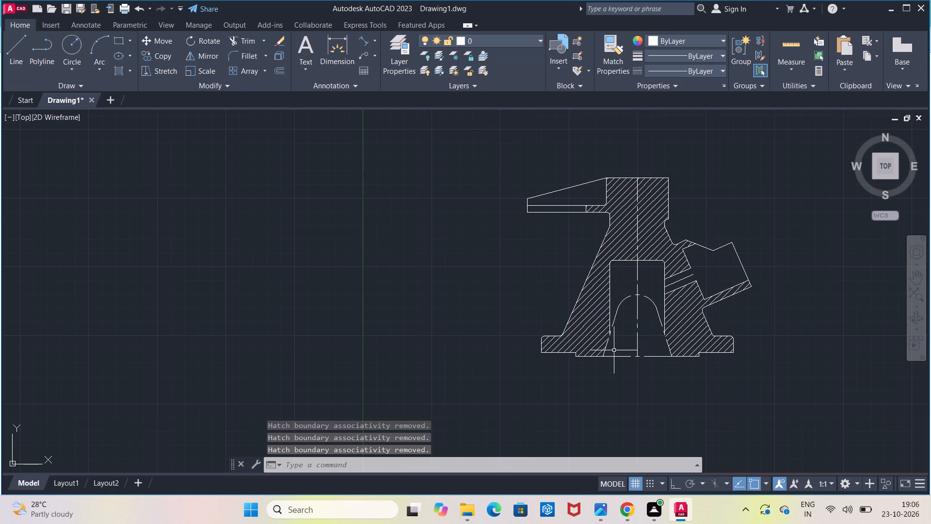
Set the linetype of the tapered arch outline inside the body's cavity to ByLayer.
scroll(614, 350, up, 1)
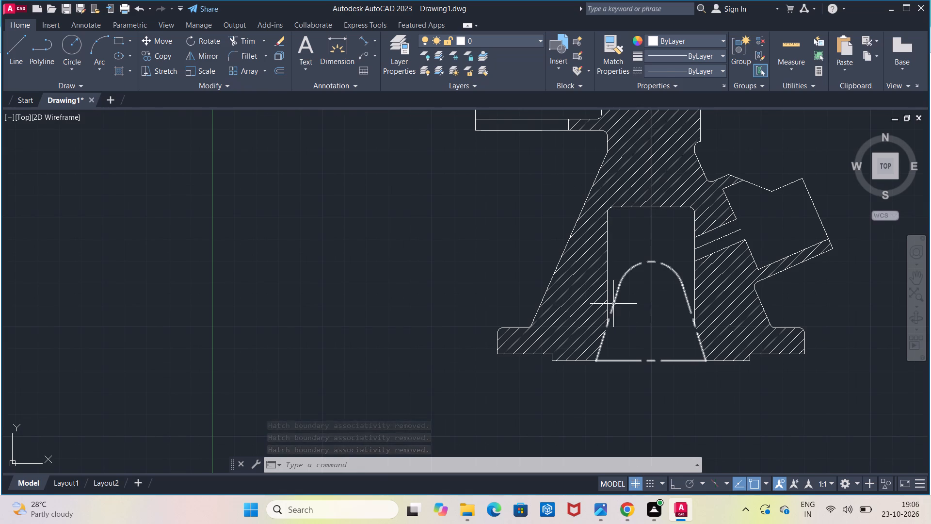
click(613, 304)
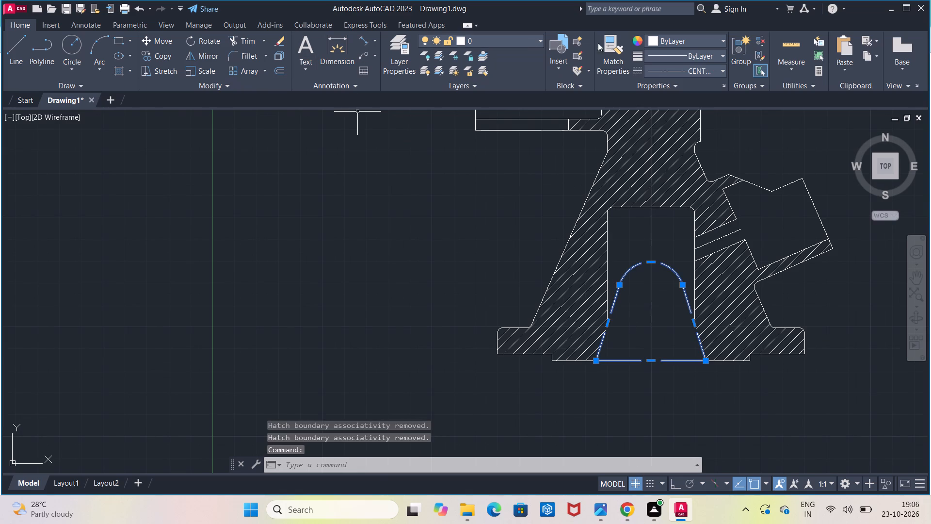
click(683, 70)
click(685, 84)
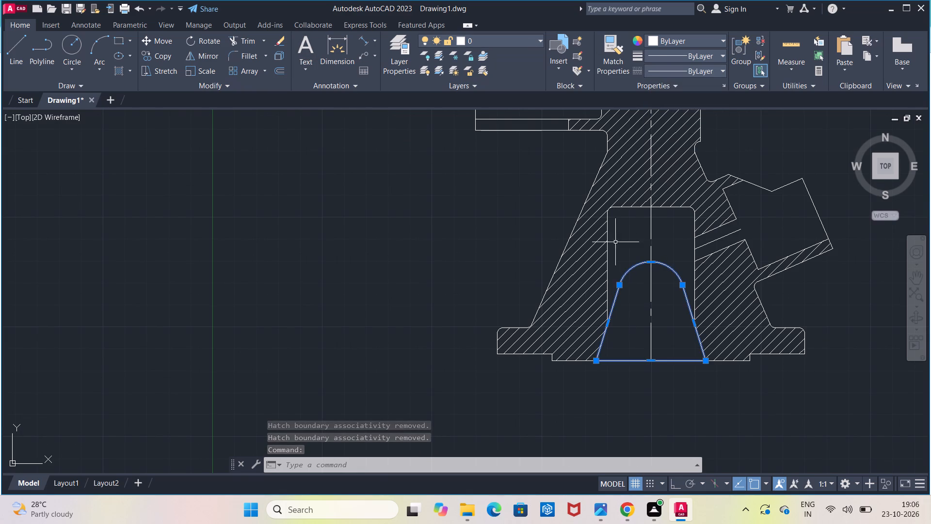
key(Escape)
scroll(531, 276, down, 1)
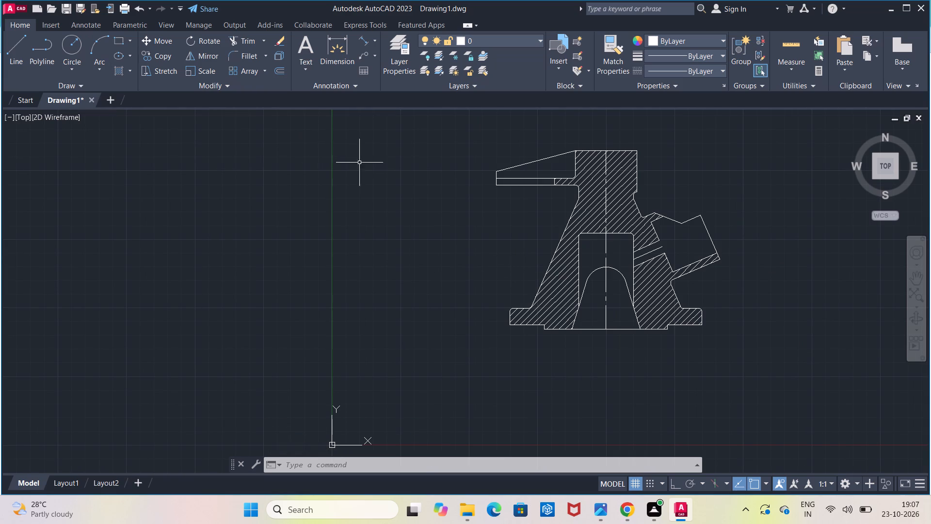
Add an aligned dimension across the inclined branch's outer width, placed beyond the branch's open end.
scroll(449, 162, down, 1)
middle_drag(449, 162, 472, 216)
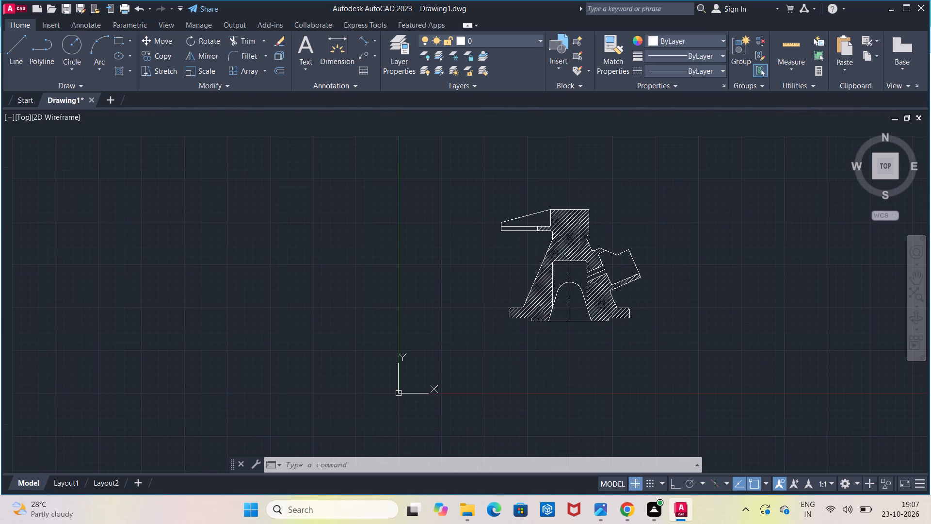
click(376, 40)
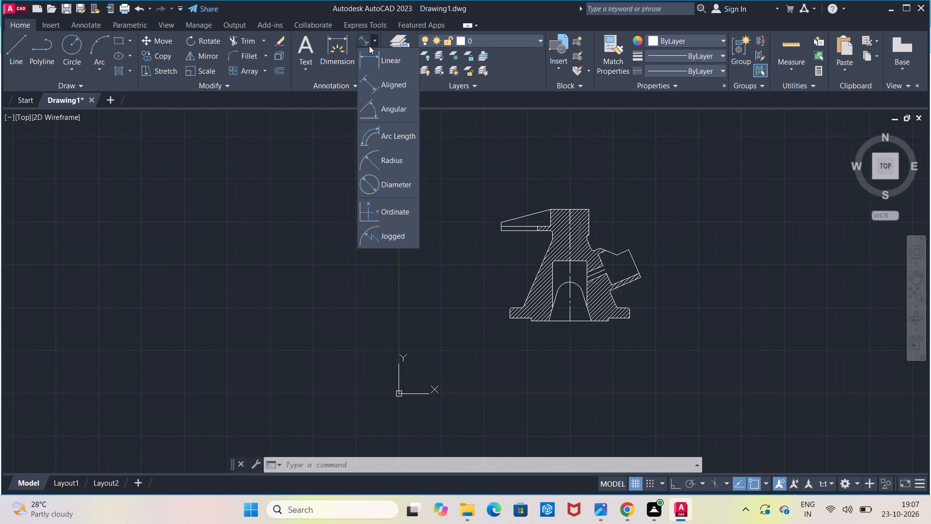
click(368, 45)
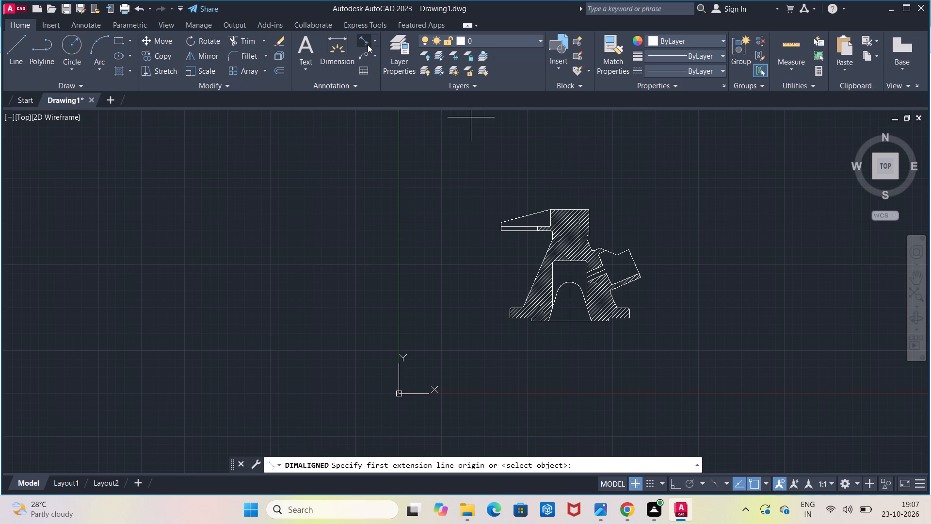
scroll(616, 201, up, 1)
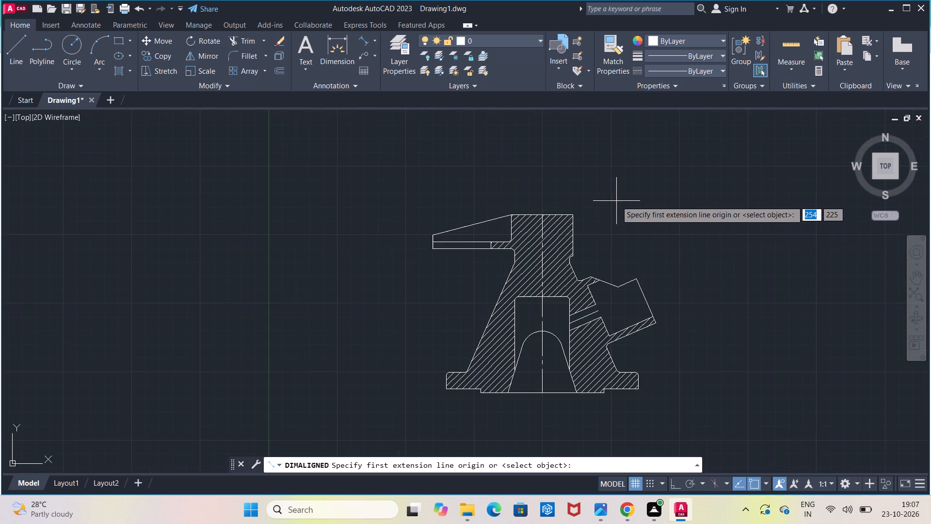
click(593, 278)
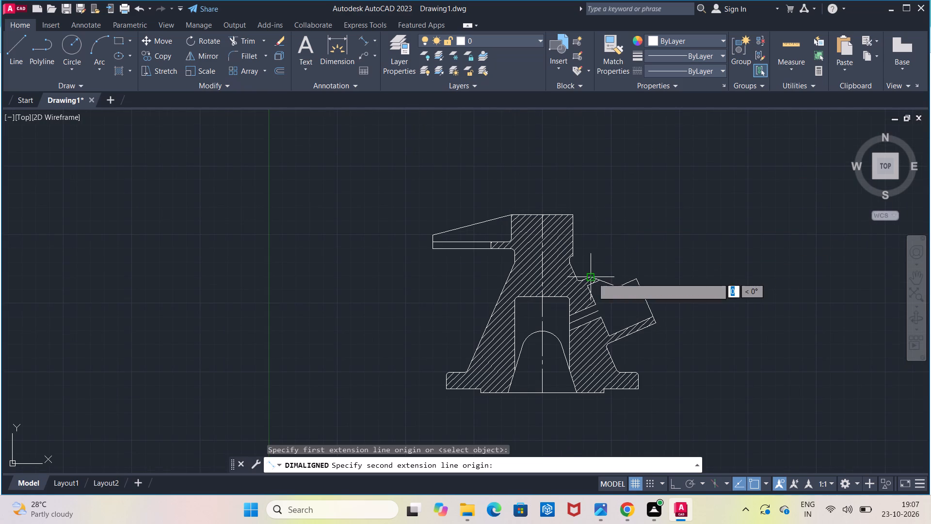
click(619, 337)
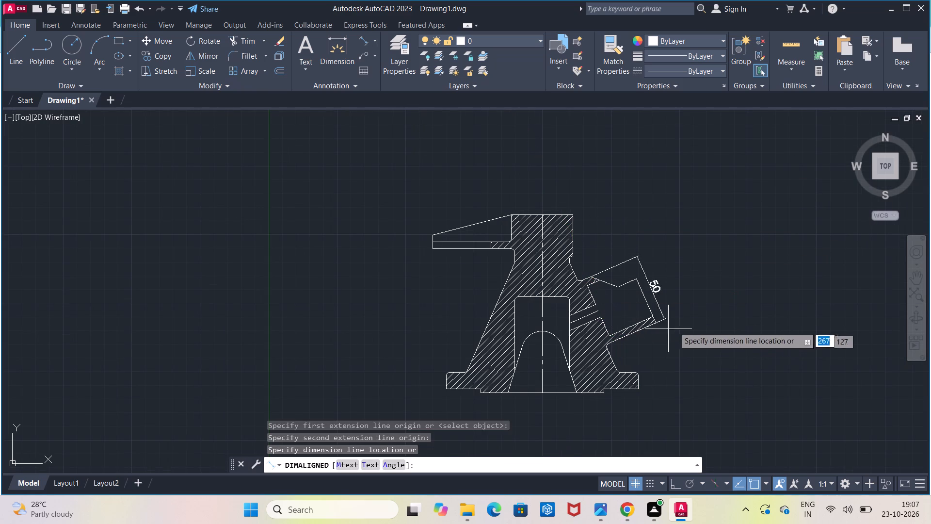
click(700, 316)
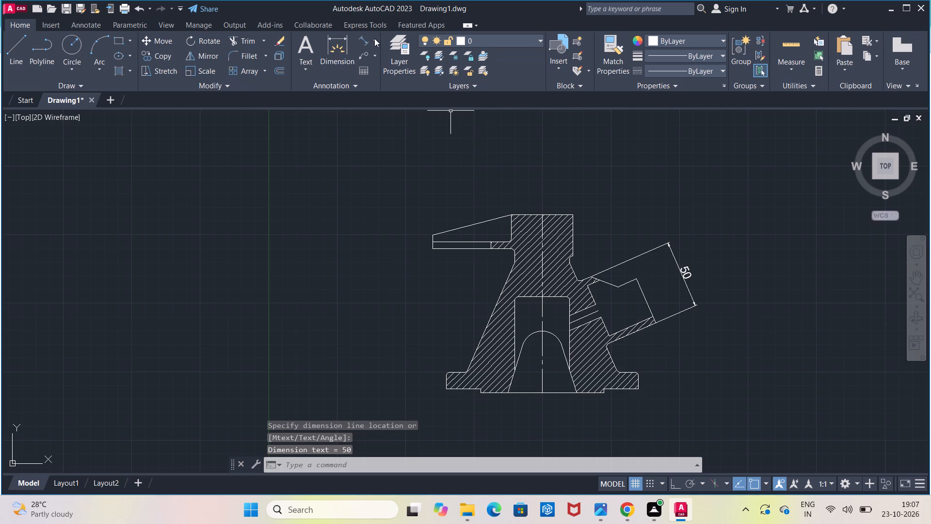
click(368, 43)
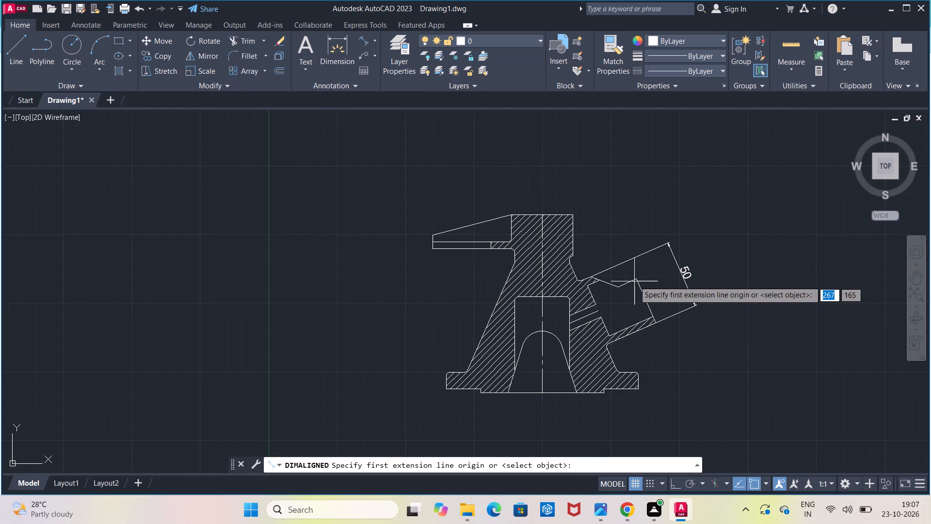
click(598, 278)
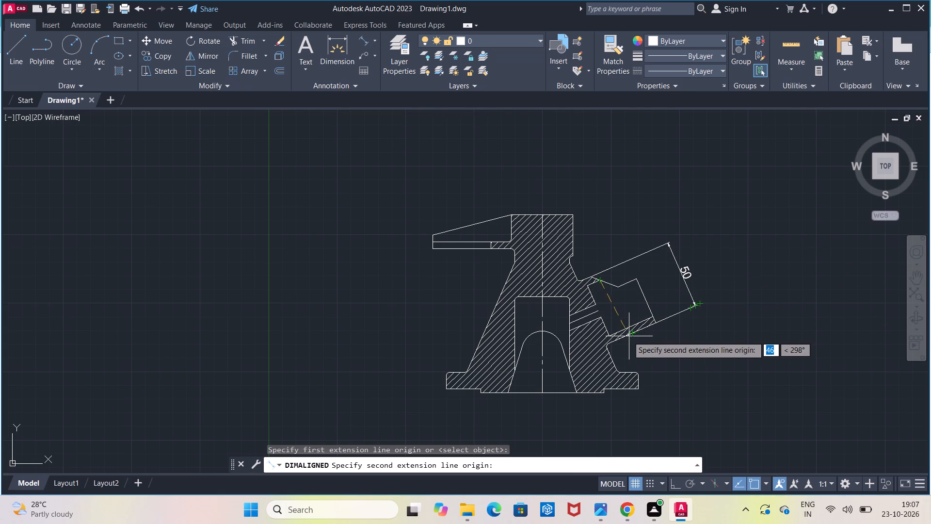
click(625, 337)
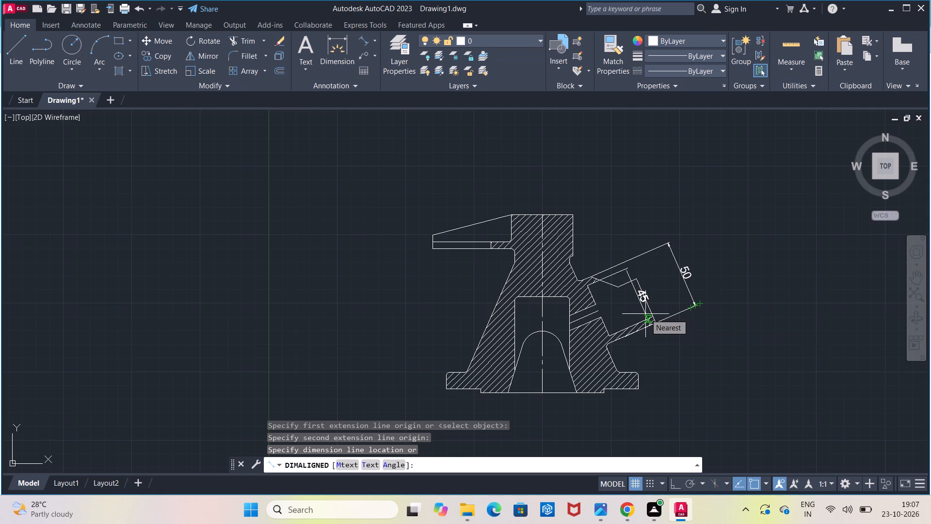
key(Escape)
Add an aligned dimension across the inclined branch's inner bore, placed between the branch end and the outer-width dimension.
drag(361, 43, 369, 63)
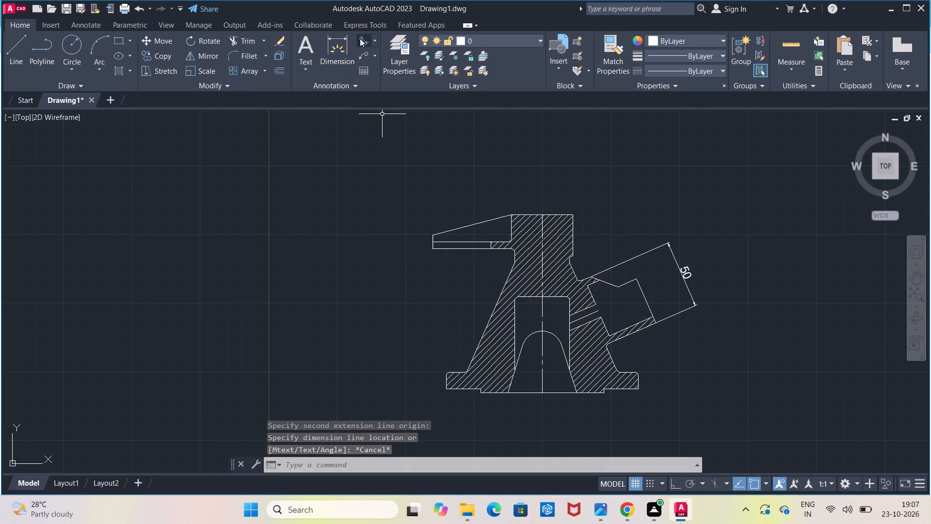
click(360, 38)
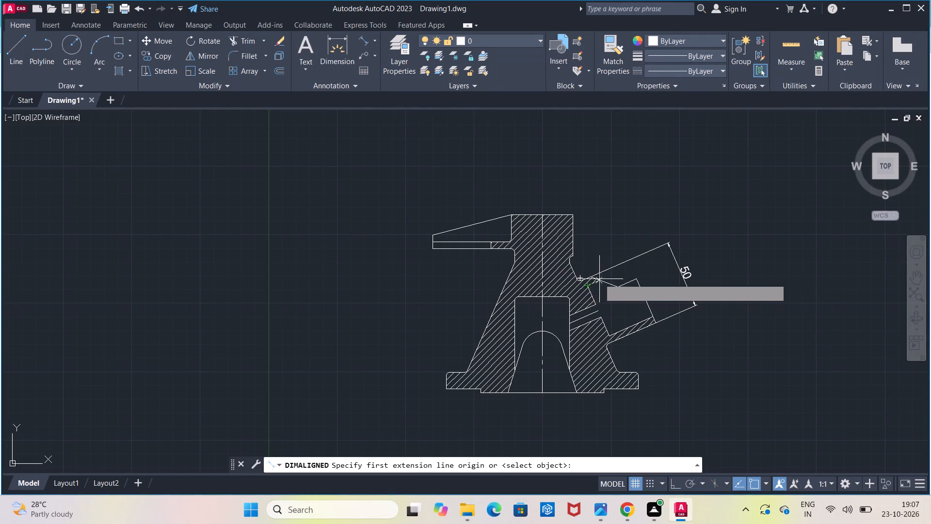
click(602, 278)
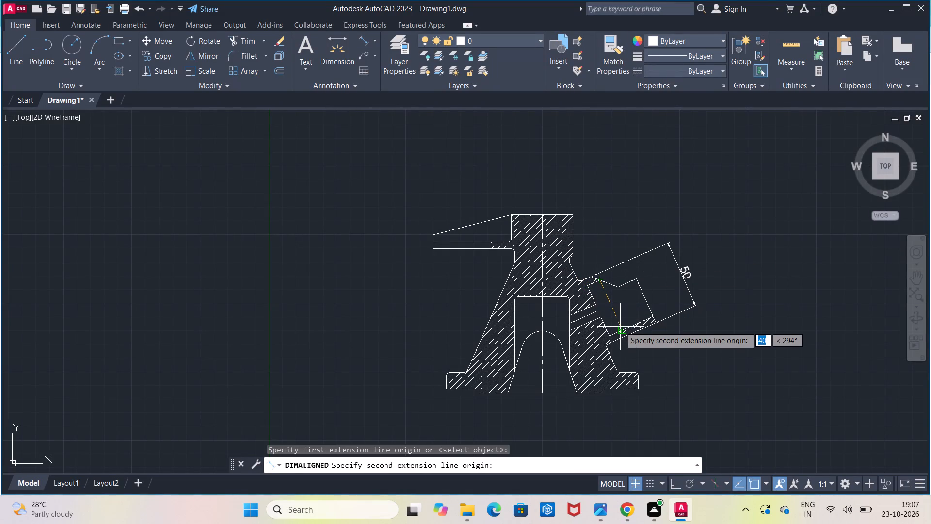
click(620, 327)
click(662, 295)
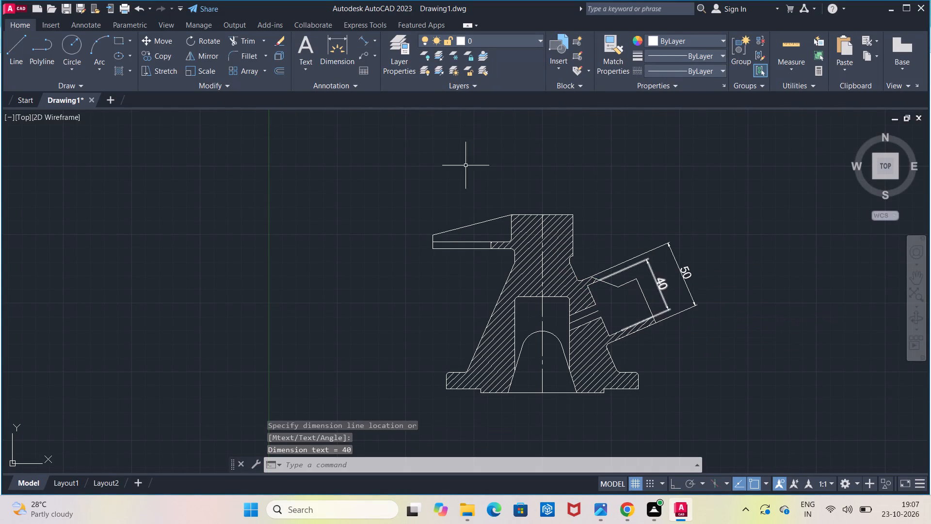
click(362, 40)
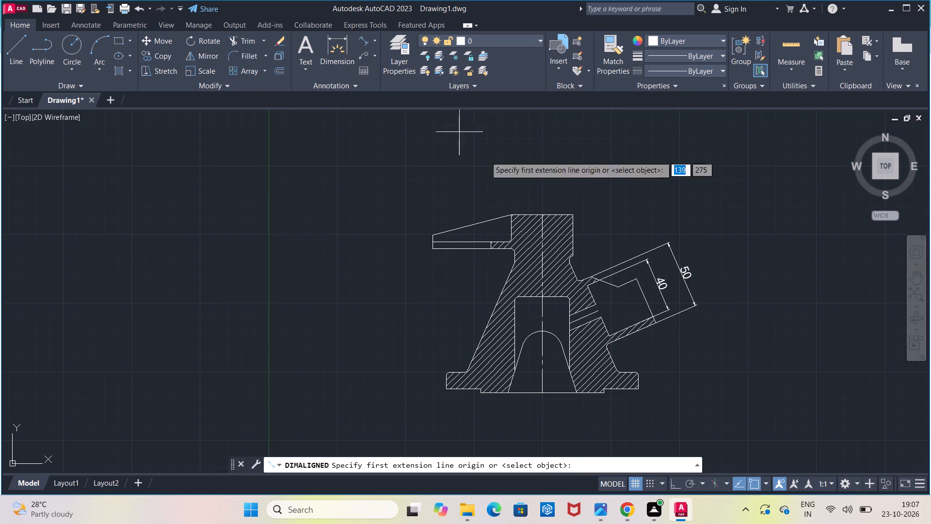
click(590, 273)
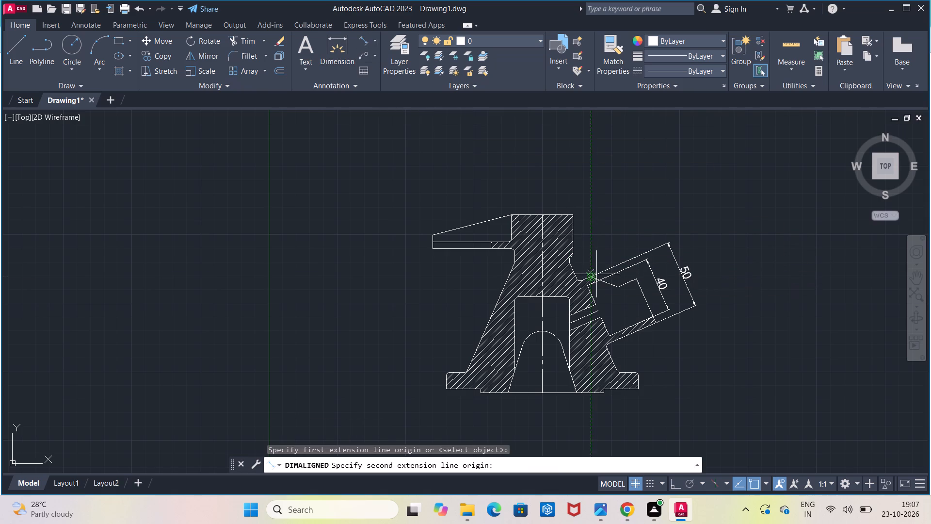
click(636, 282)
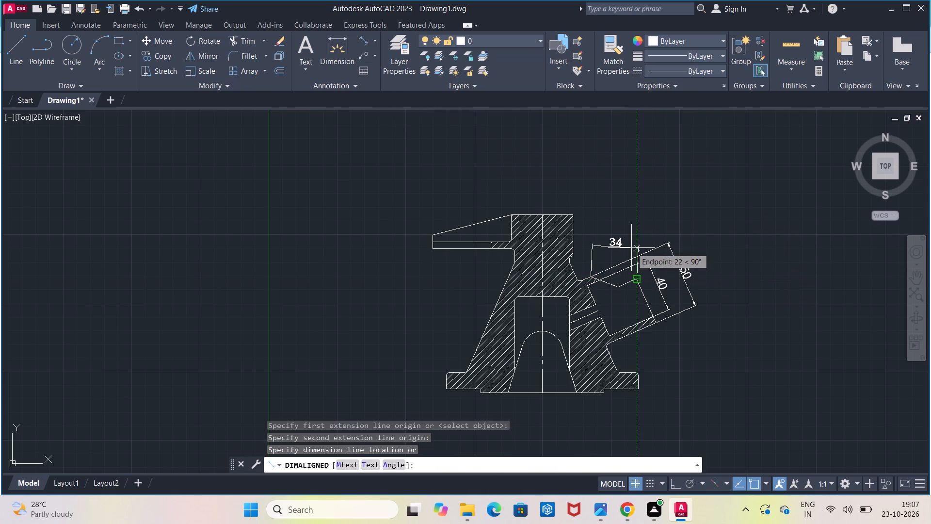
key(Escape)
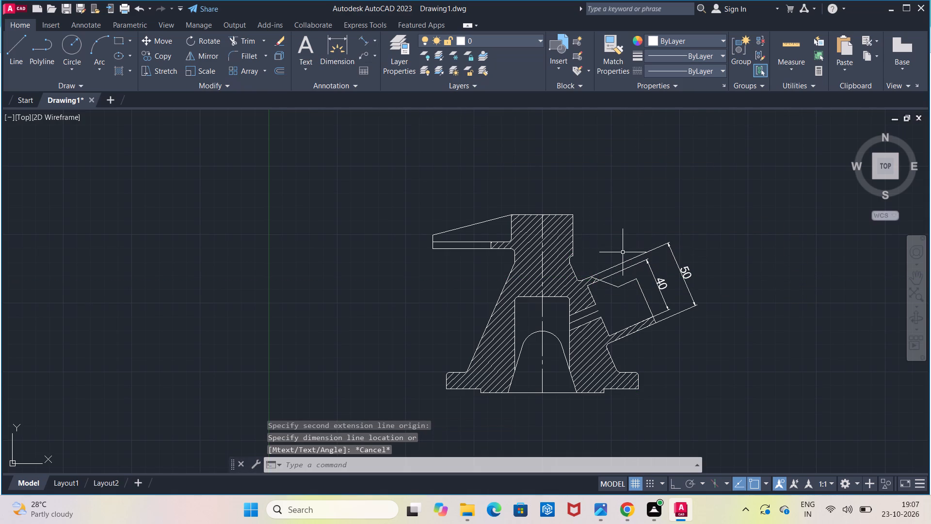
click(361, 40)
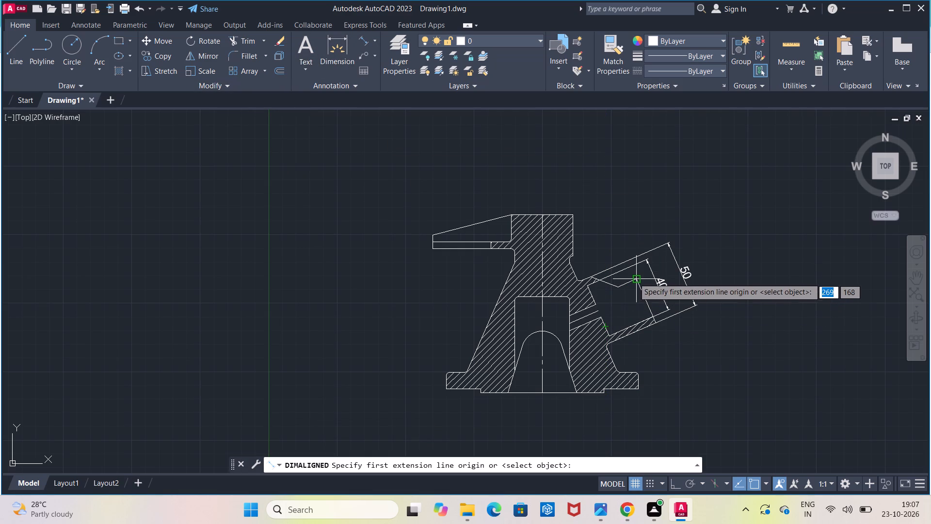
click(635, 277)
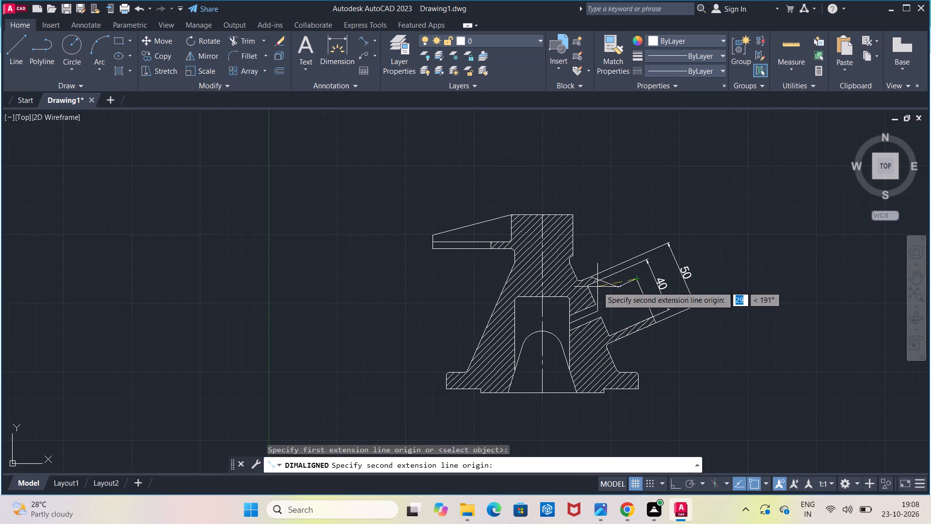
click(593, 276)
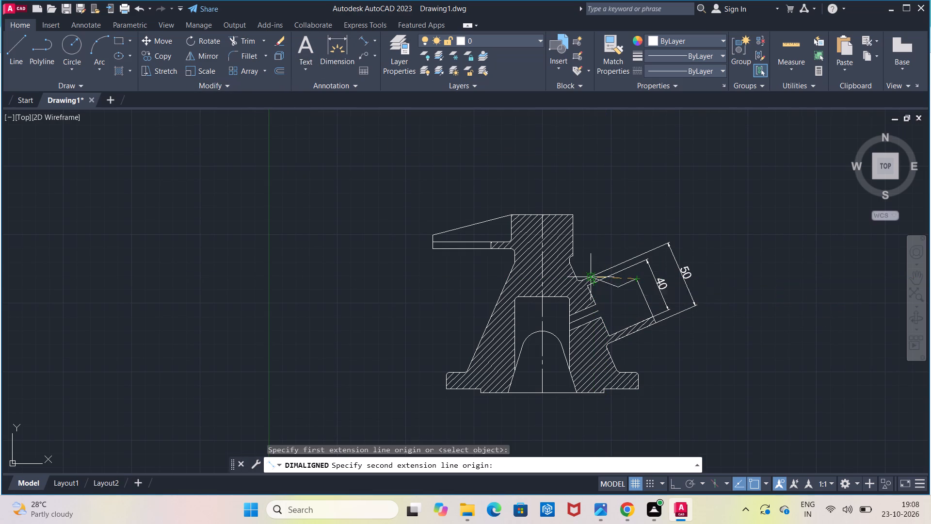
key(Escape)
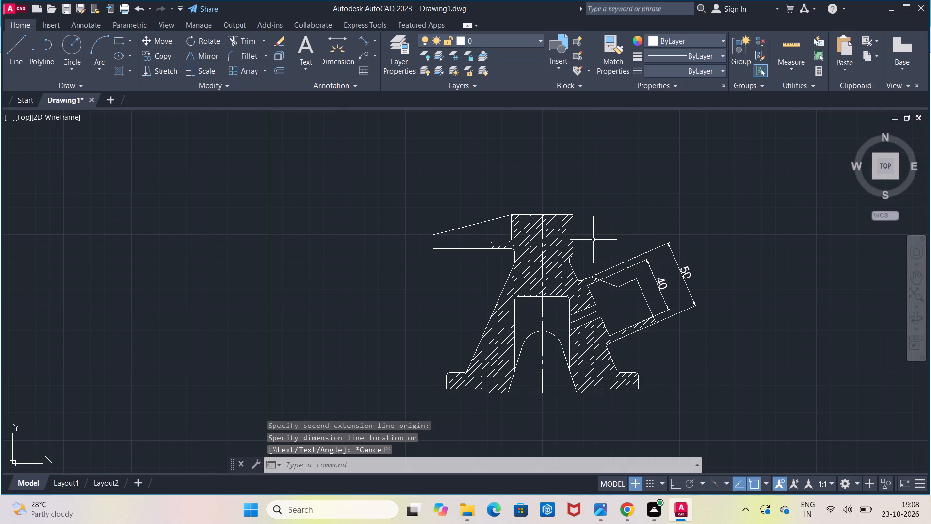
Add an aligned dimension across the narrow inclined passage at its mouth, placed inside the branch bore.
click(363, 43)
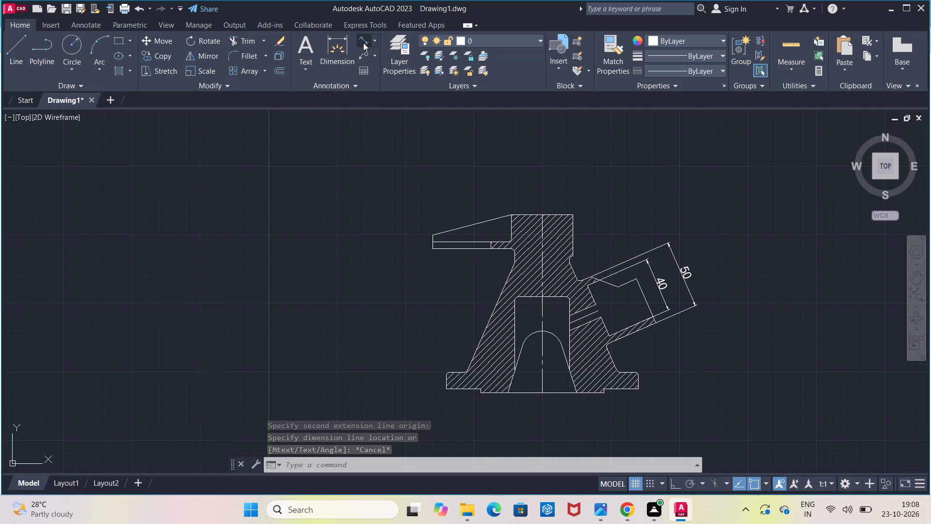
click(594, 304)
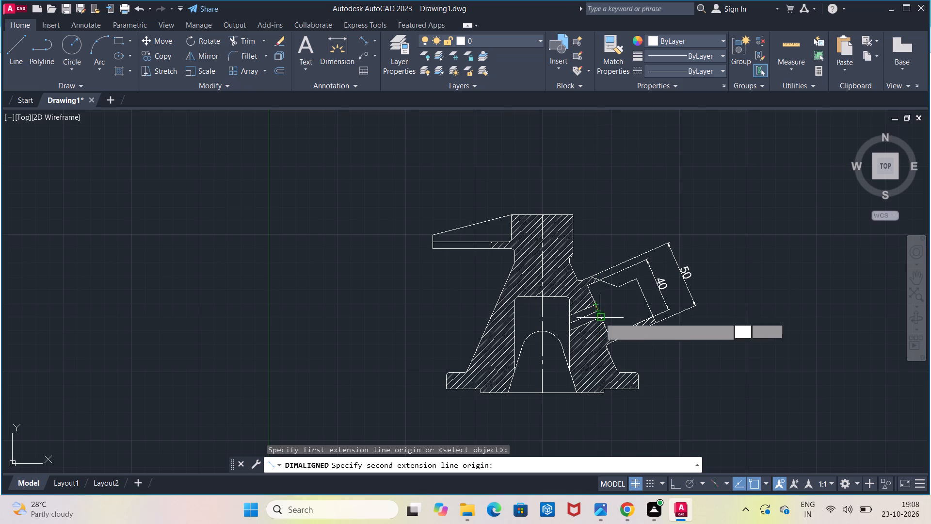
click(600, 318)
click(621, 311)
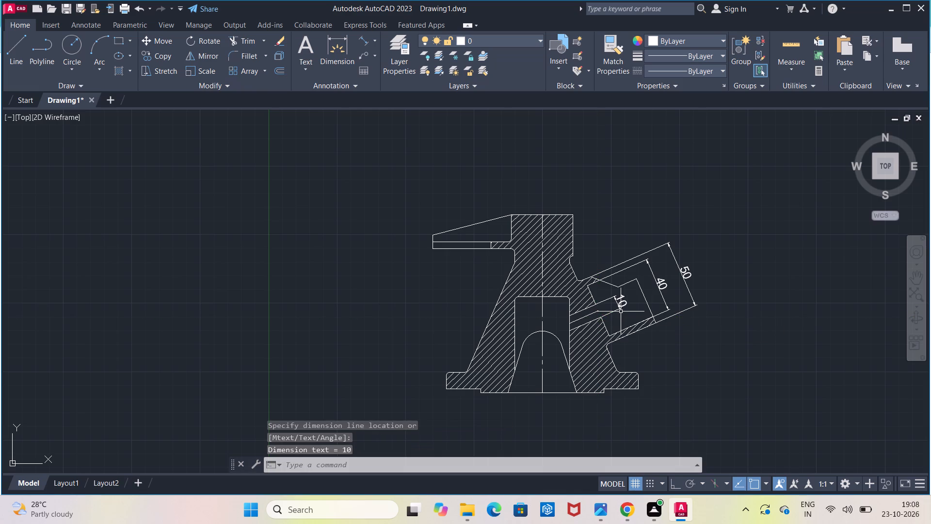
Add a vertical linear dimension for the body's overall height along the centre line, placed beyond the arm's free end.
click(375, 40)
click(374, 59)
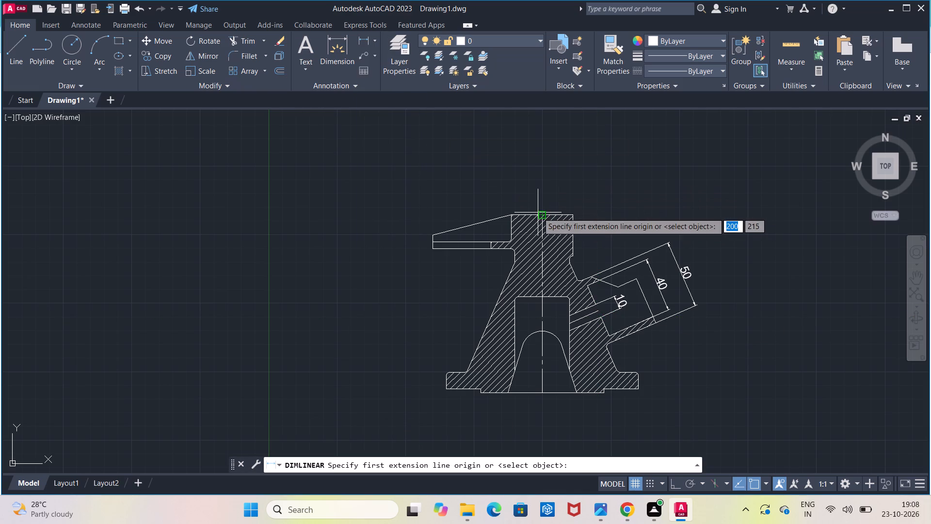
click(544, 214)
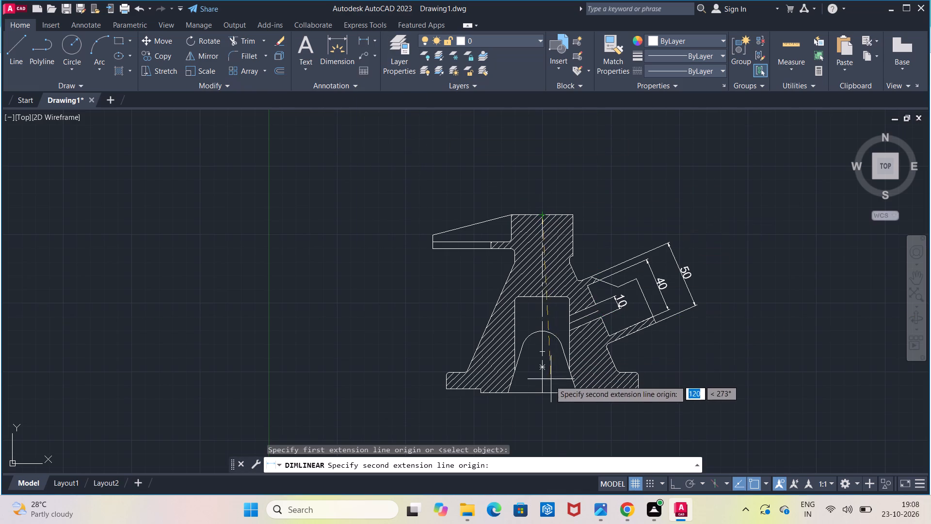
click(544, 390)
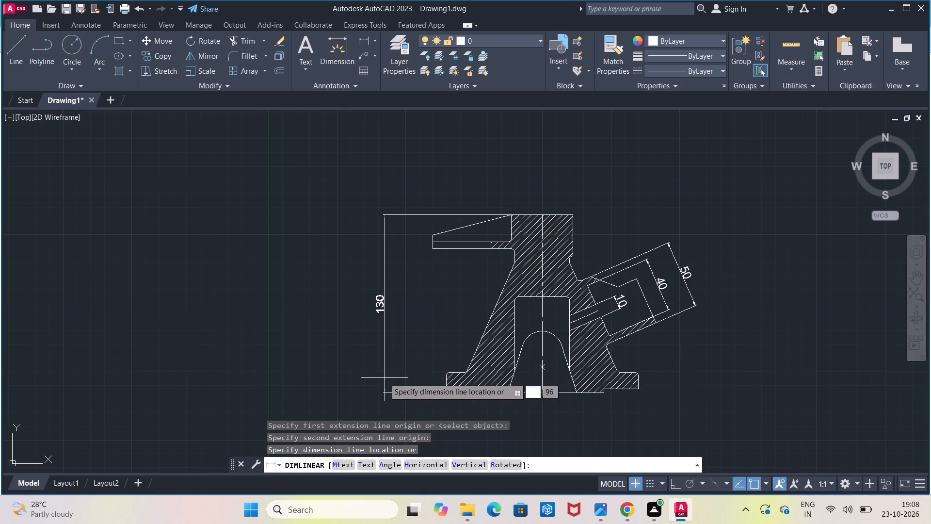
click(383, 378)
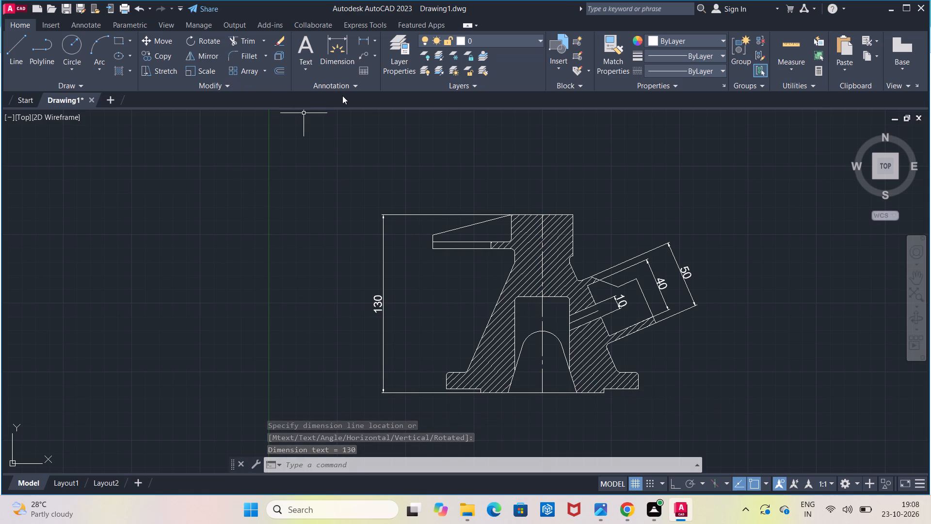
Add a vertical linear dimension for the upper head's straight side, placed above the inclined branch.
click(363, 38)
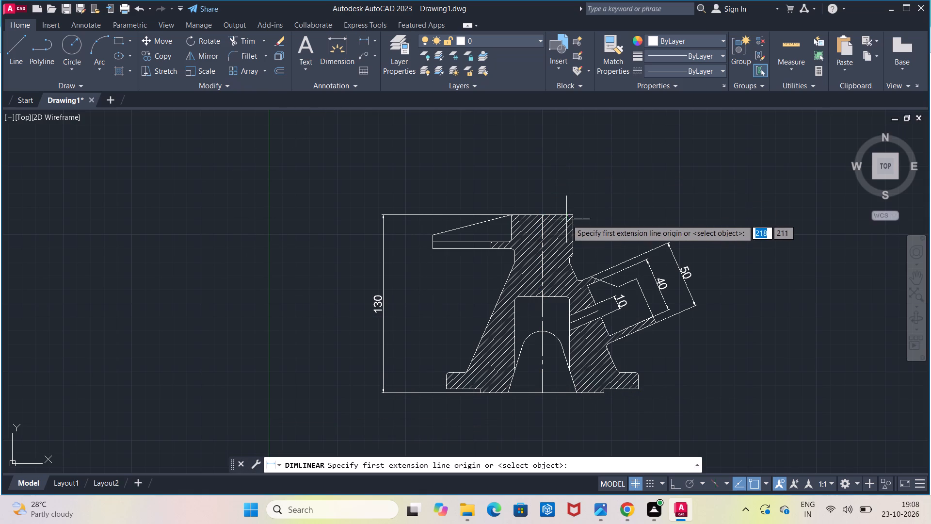
click(570, 212)
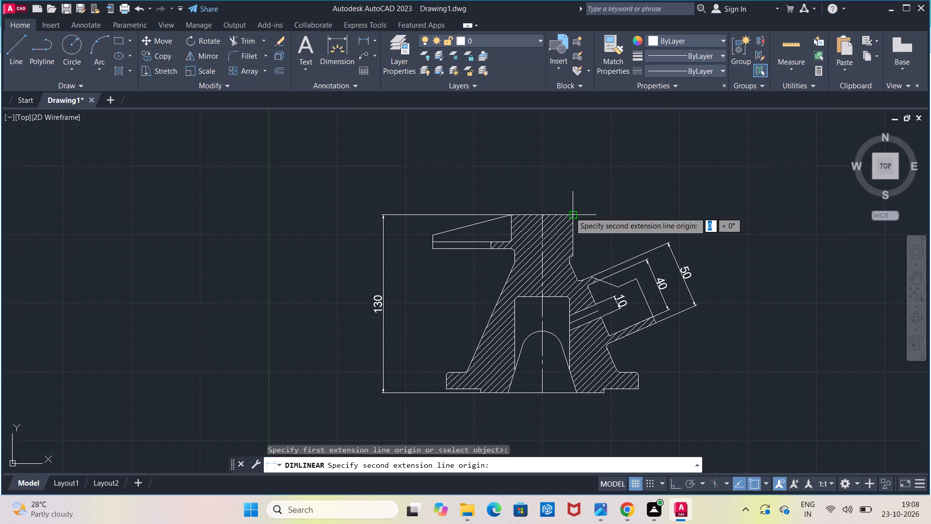
click(573, 257)
click(621, 248)
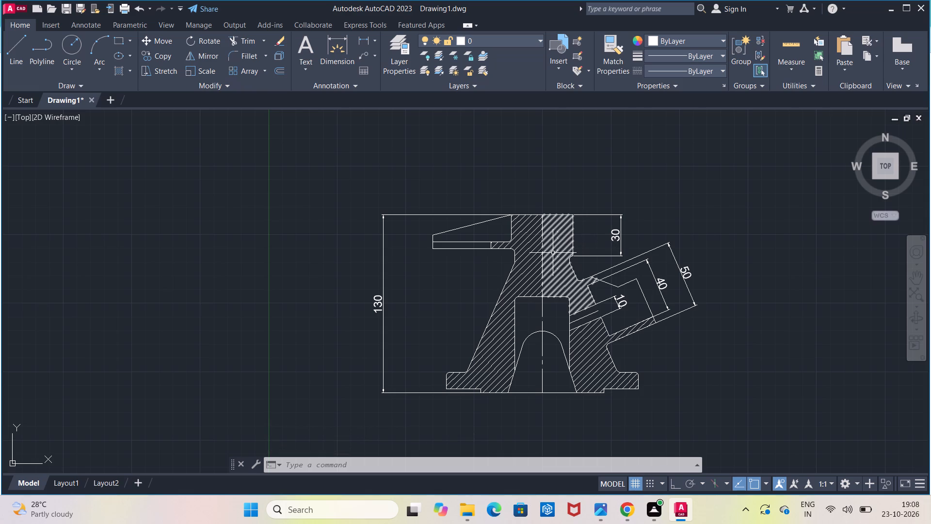
Offset the body's vertical centre line by 12.5 to both sides.
scroll(553, 253, up, 1)
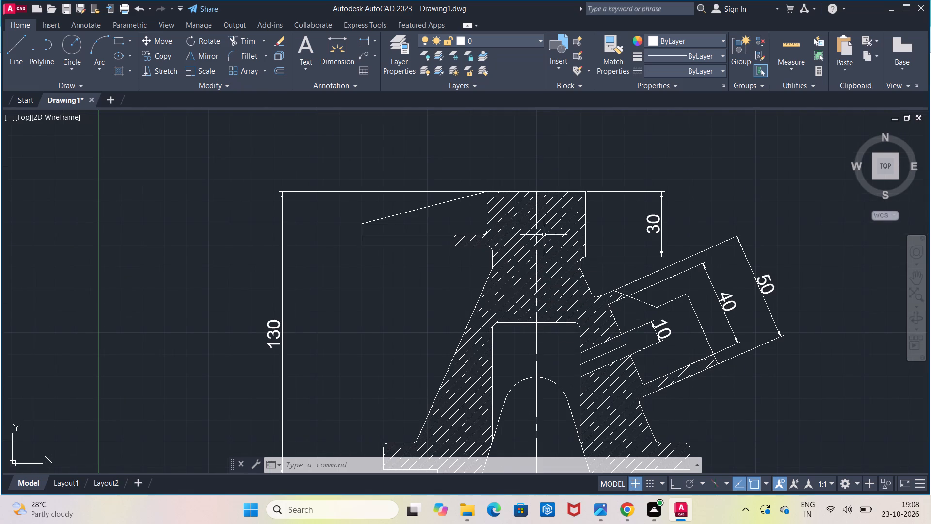
click(278, 70)
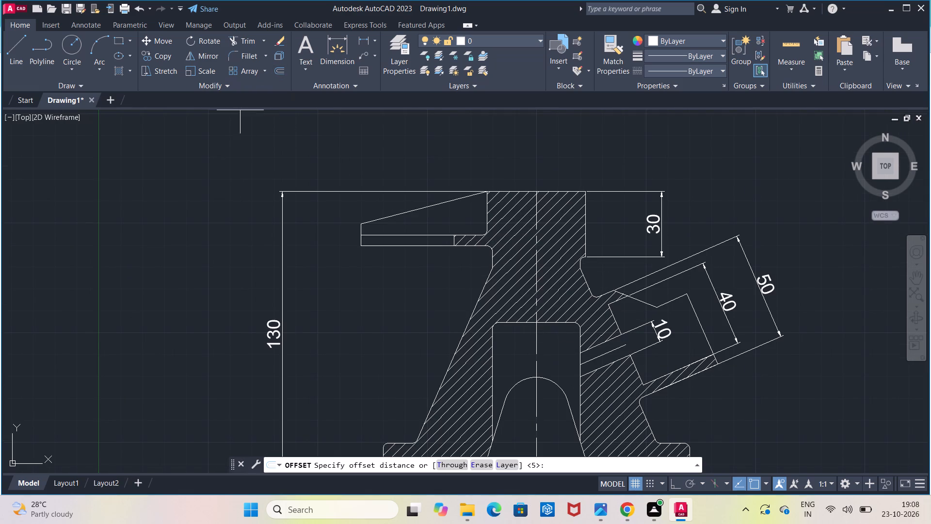
click(538, 259)
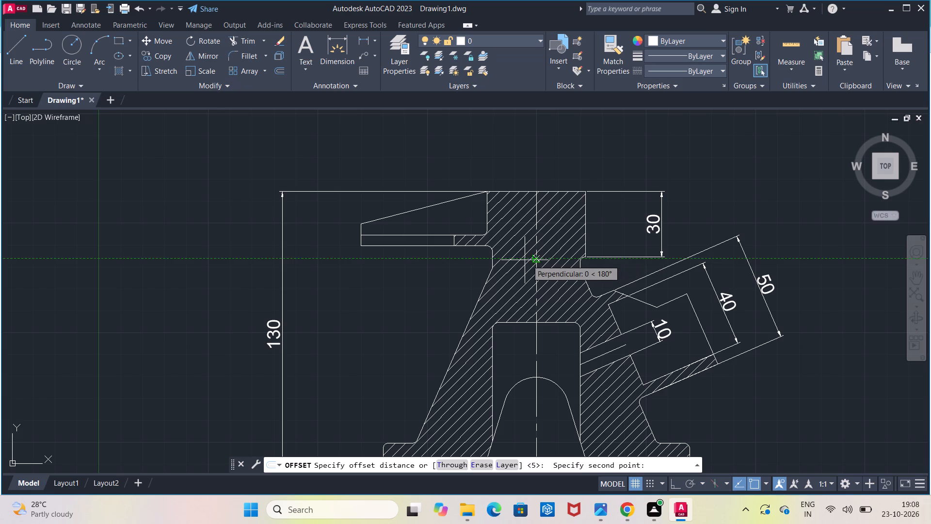
text(12)
key(period)
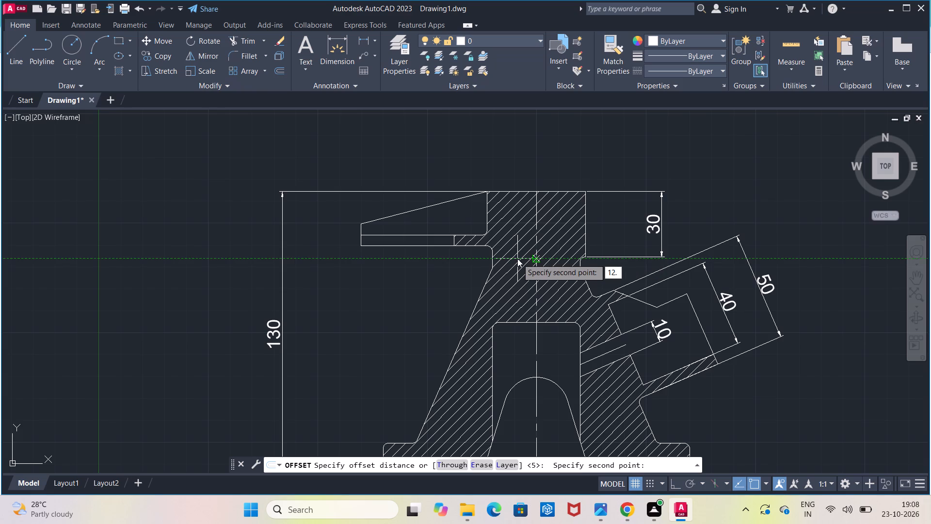
key(5)
key(Return)
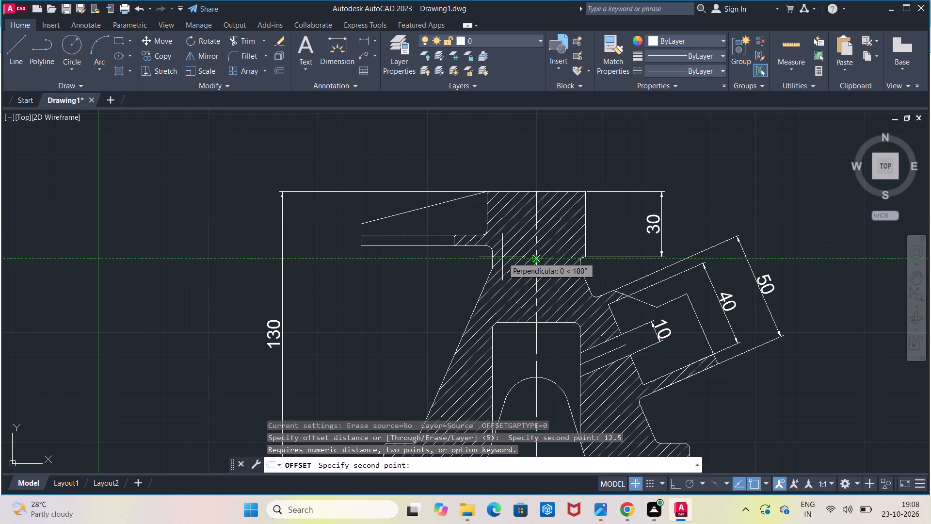
text(12)
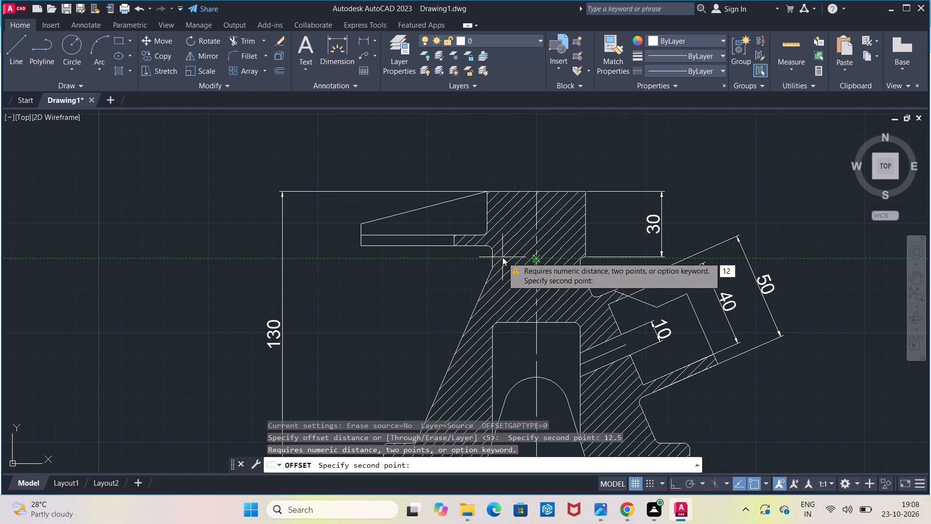
text(.5)
key(Return)
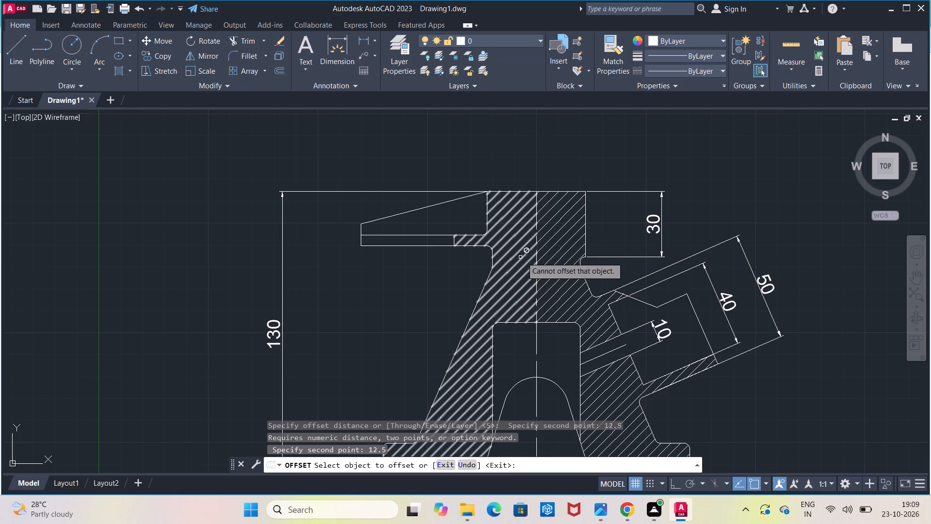
click(535, 256)
click(533, 256)
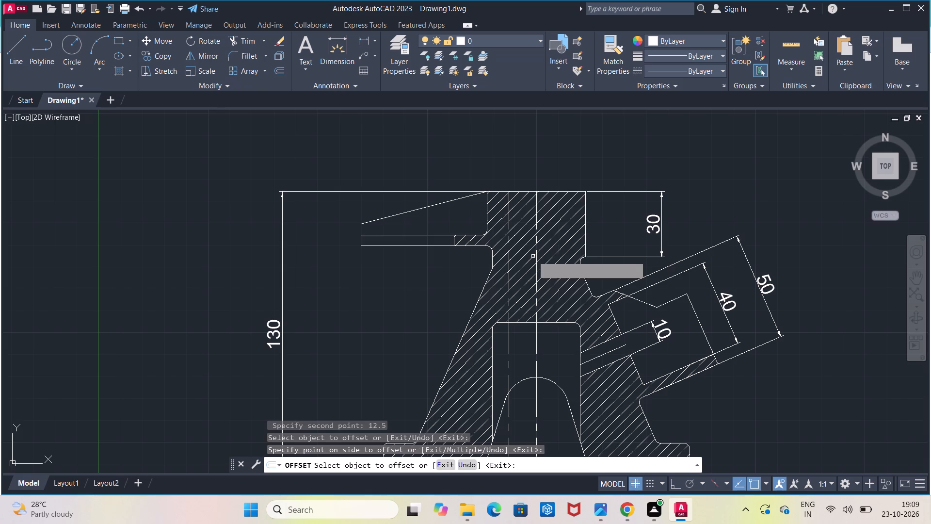
click(526, 258)
click(537, 258)
click(548, 257)
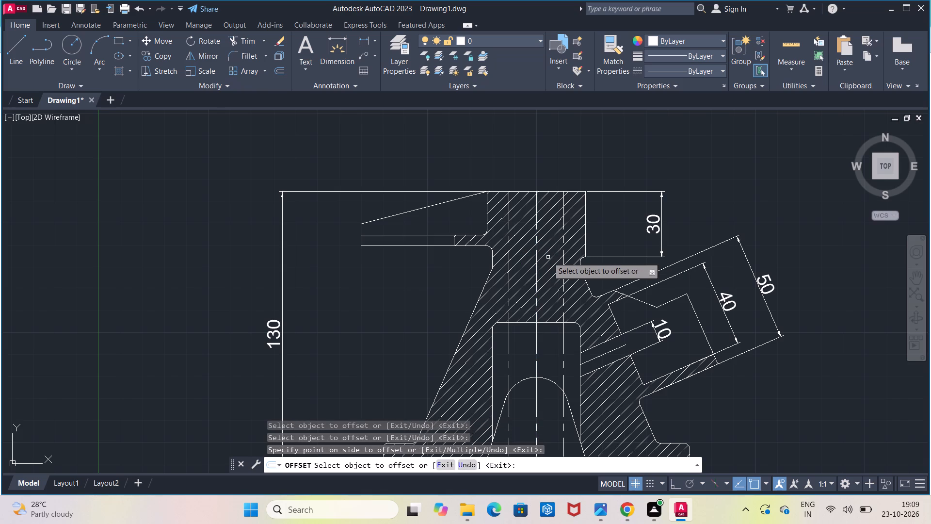
key(Escape)
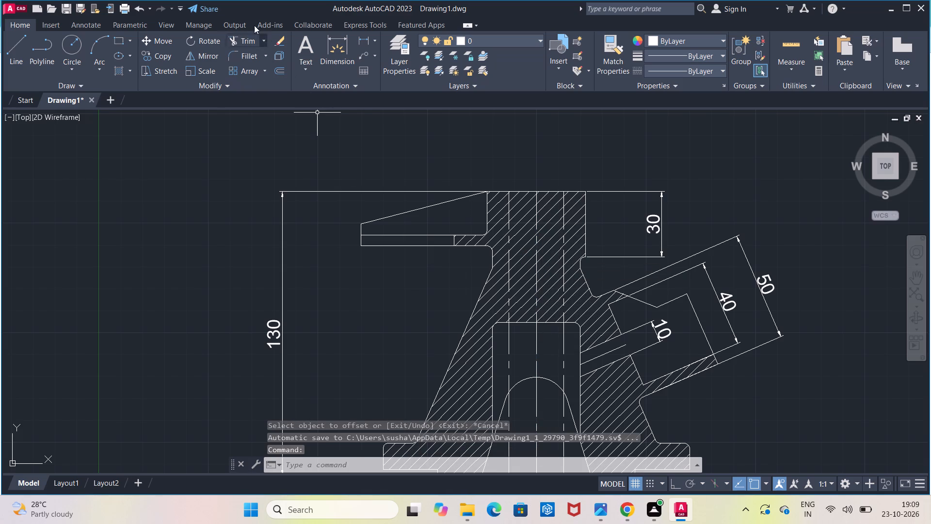
Trim the two offset lines between the top of the body's lower cavity and the arch.
click(241, 37)
click(508, 342)
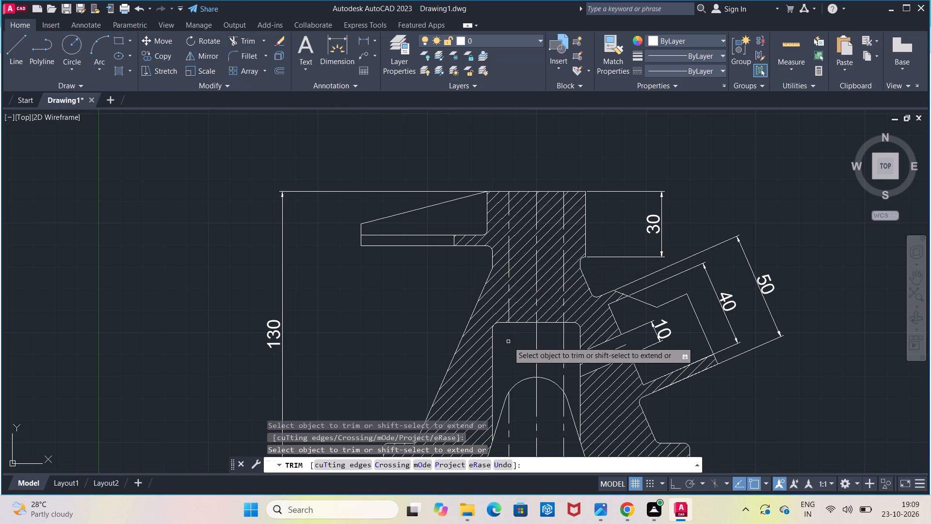
click(562, 345)
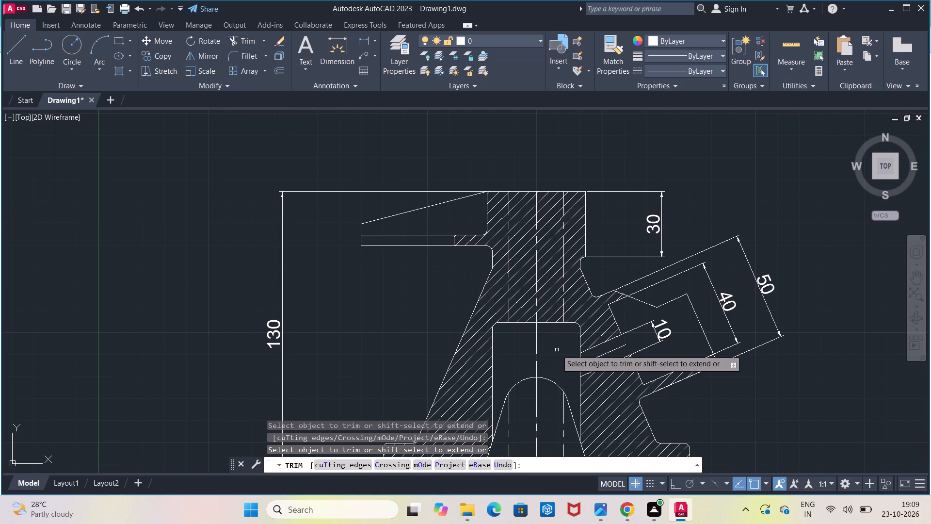
key(Escape)
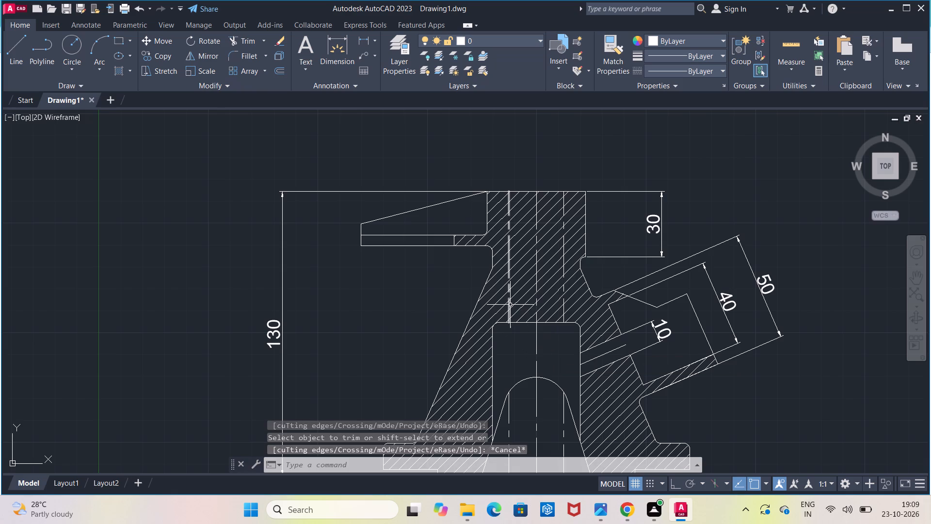
Change the linetype of the two upper offset lines through the head to ByLayer.
click(510, 305)
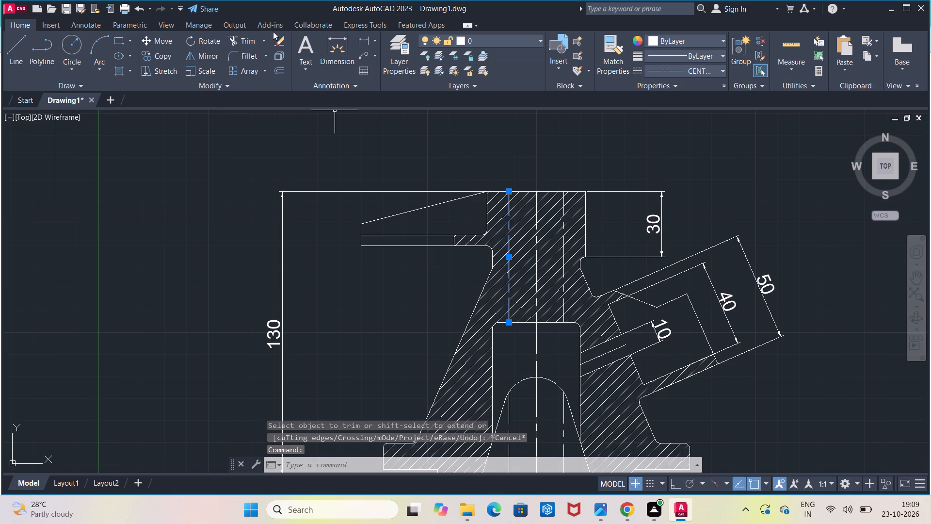
click(372, 39)
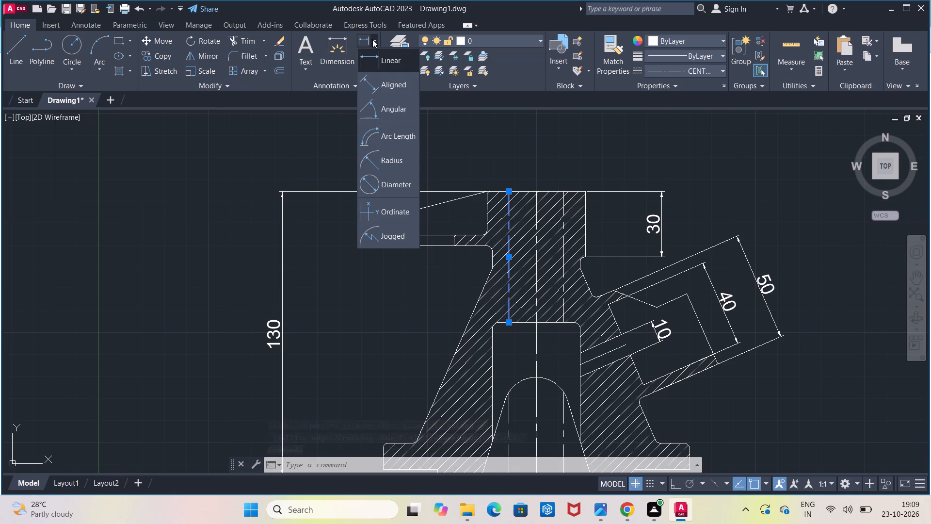
key(Escape)
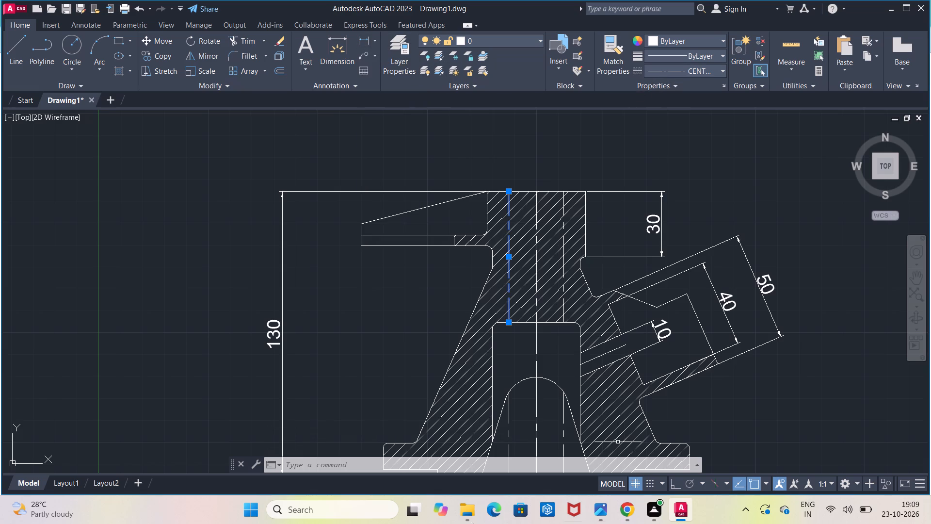
click(687, 65)
click(690, 83)
click(563, 247)
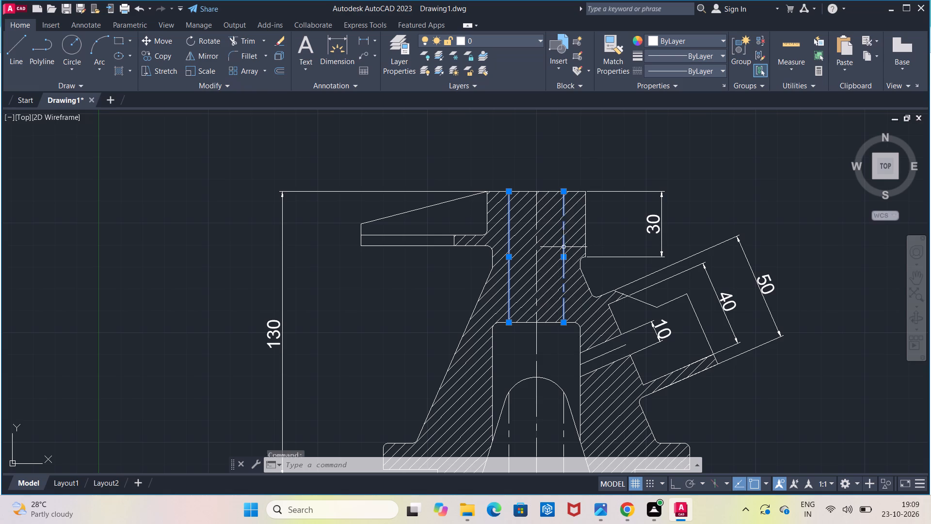
click(671, 65)
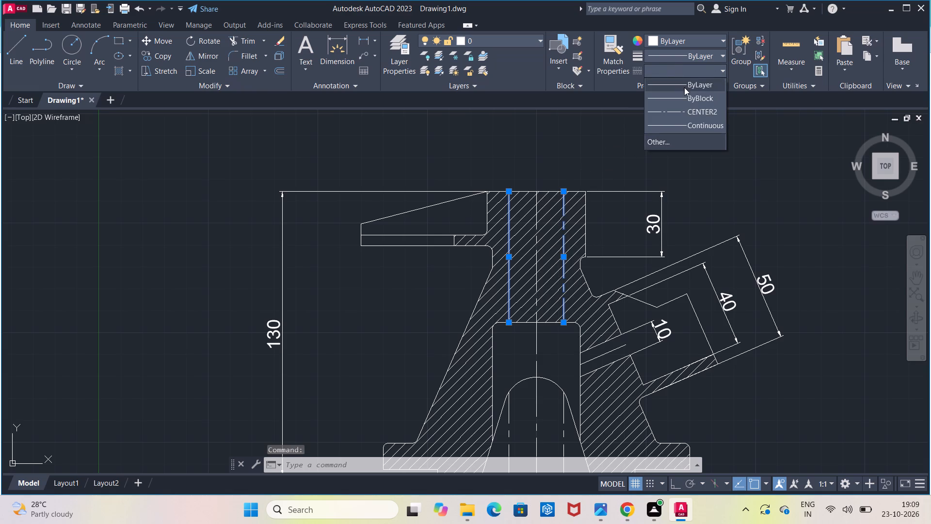
click(684, 87)
key(Escape)
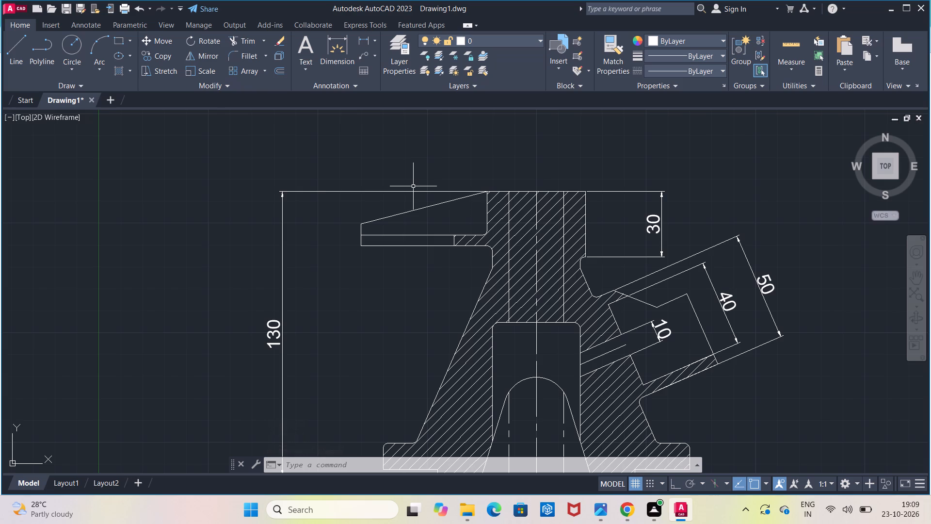
Fill both halves of the bore between the two offset lines with a SOLID hatch.
click(119, 74)
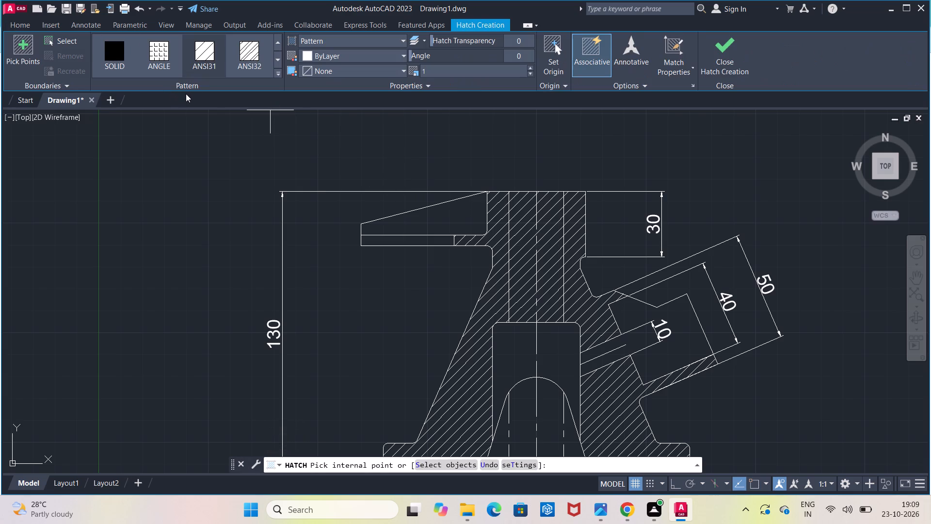
click(336, 70)
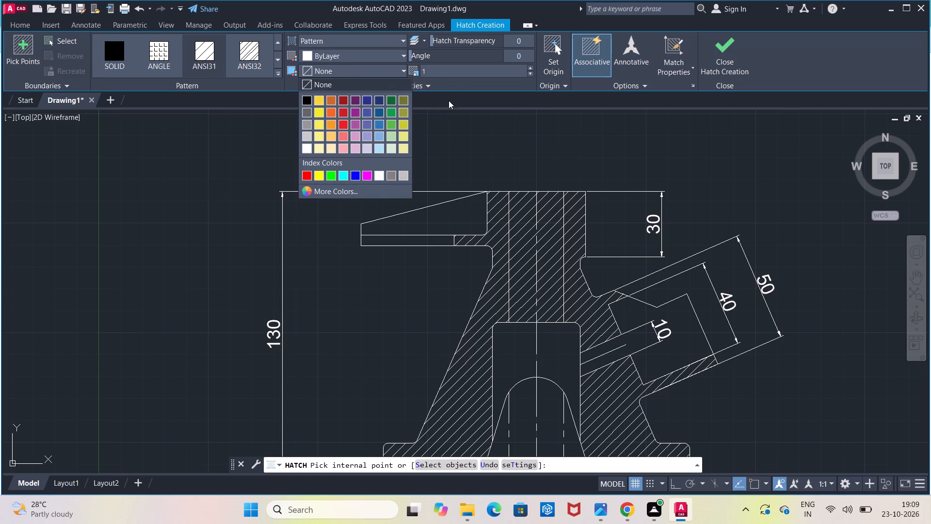
click(531, 72)
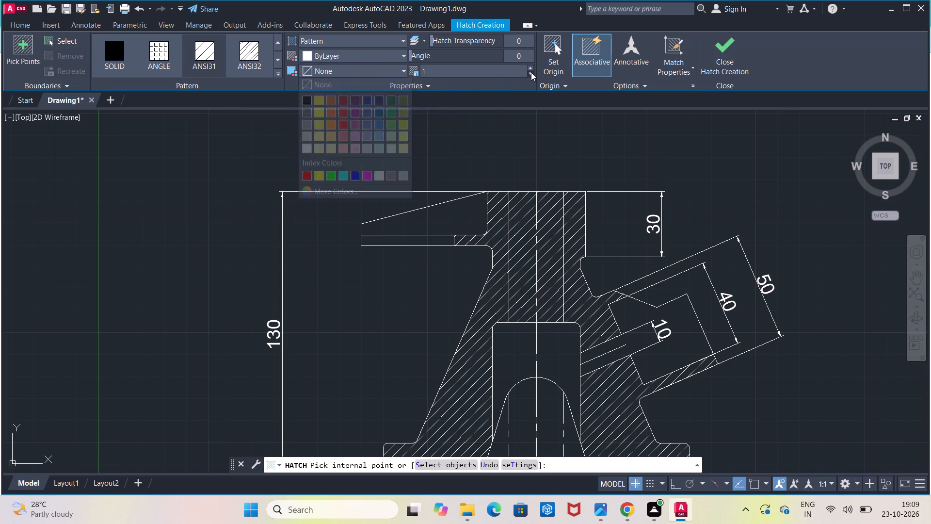
click(501, 74)
key(0)
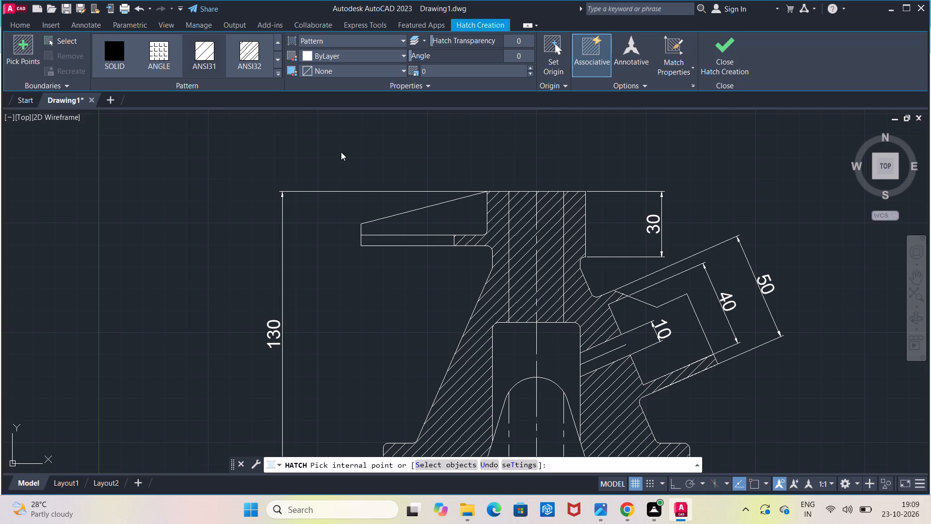
click(121, 63)
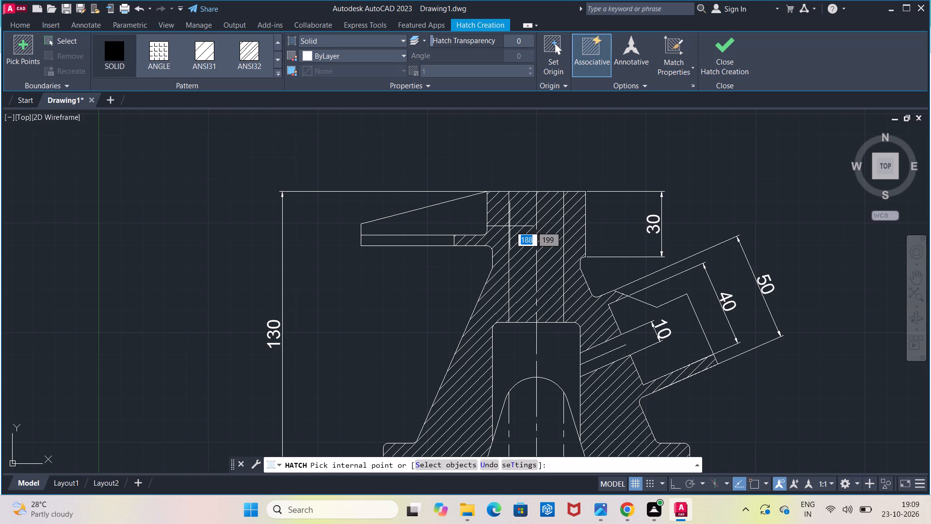
click(516, 227)
click(543, 227)
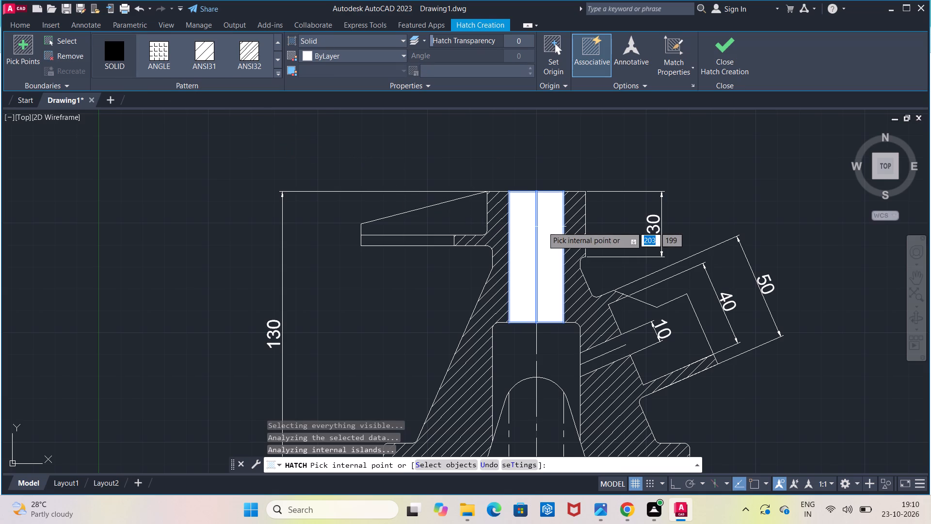
key(Escape)
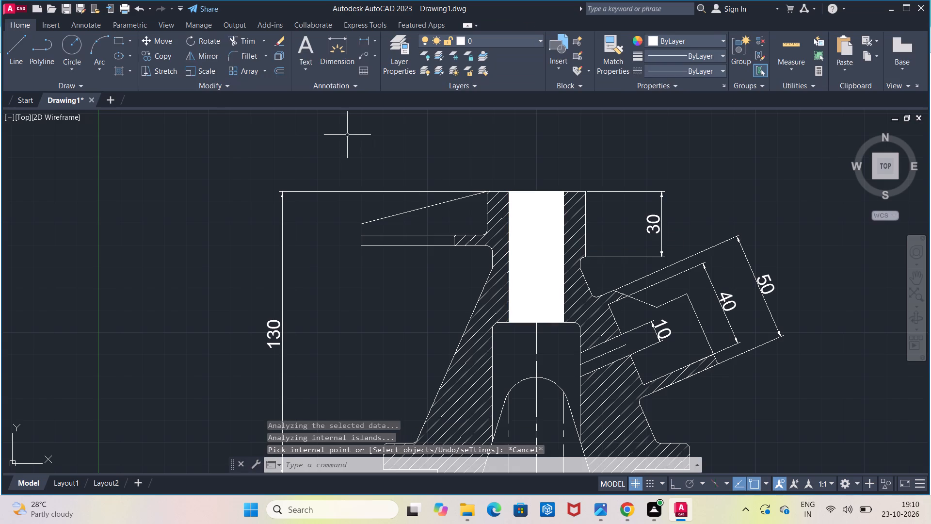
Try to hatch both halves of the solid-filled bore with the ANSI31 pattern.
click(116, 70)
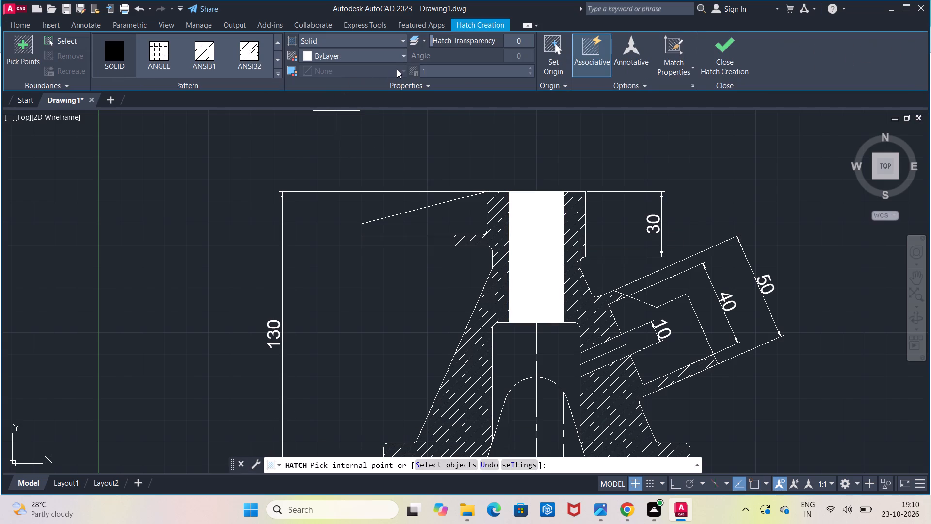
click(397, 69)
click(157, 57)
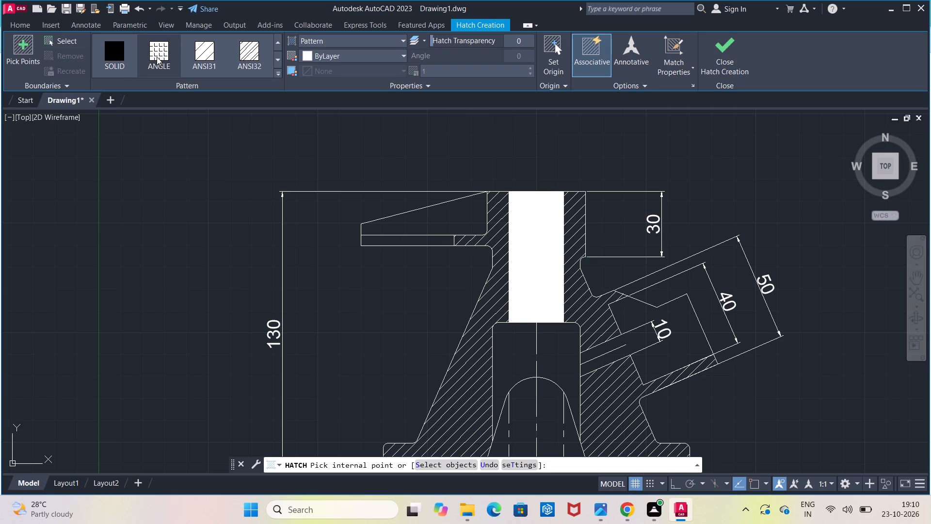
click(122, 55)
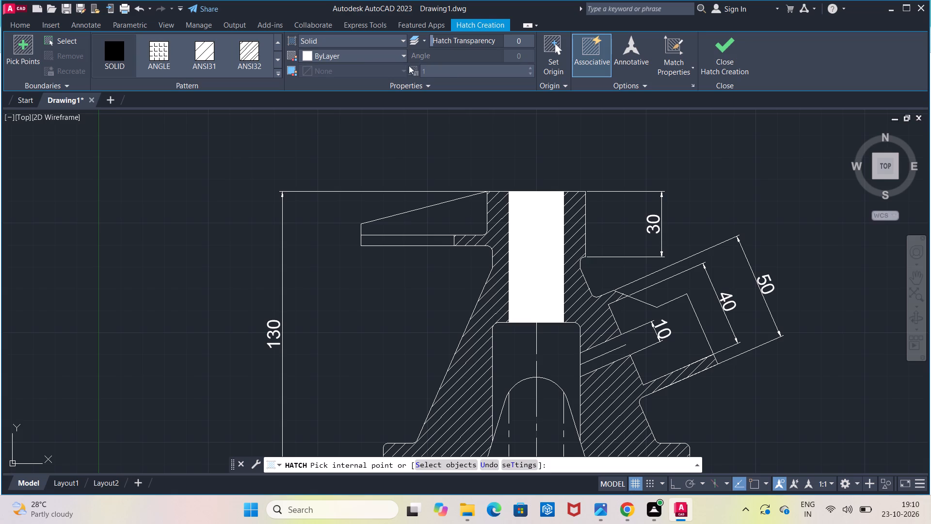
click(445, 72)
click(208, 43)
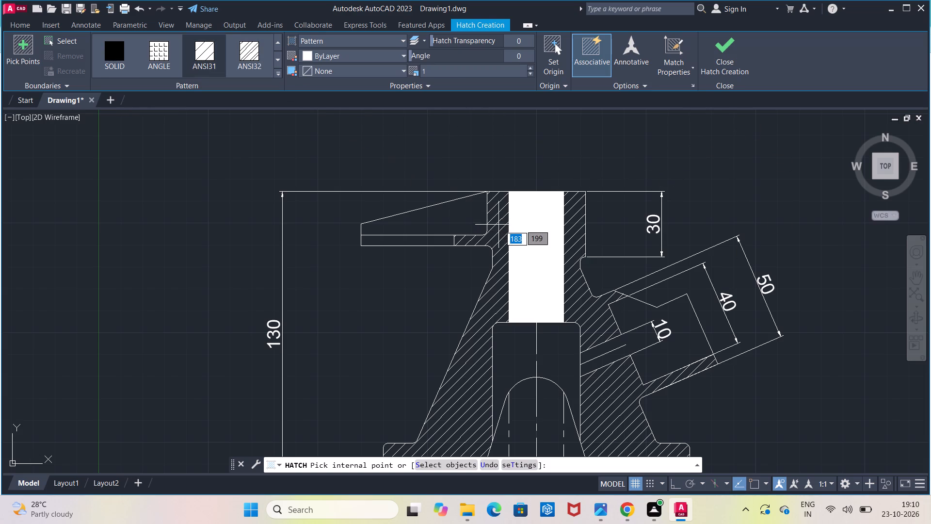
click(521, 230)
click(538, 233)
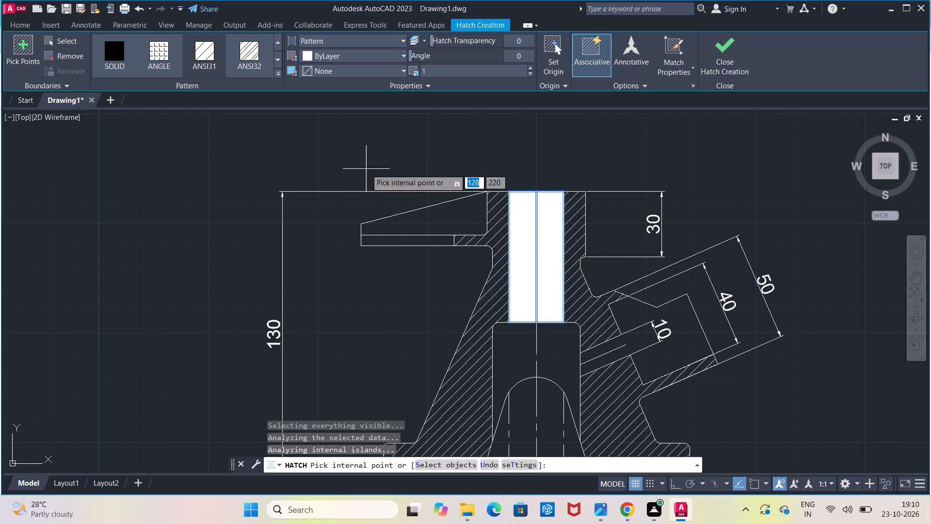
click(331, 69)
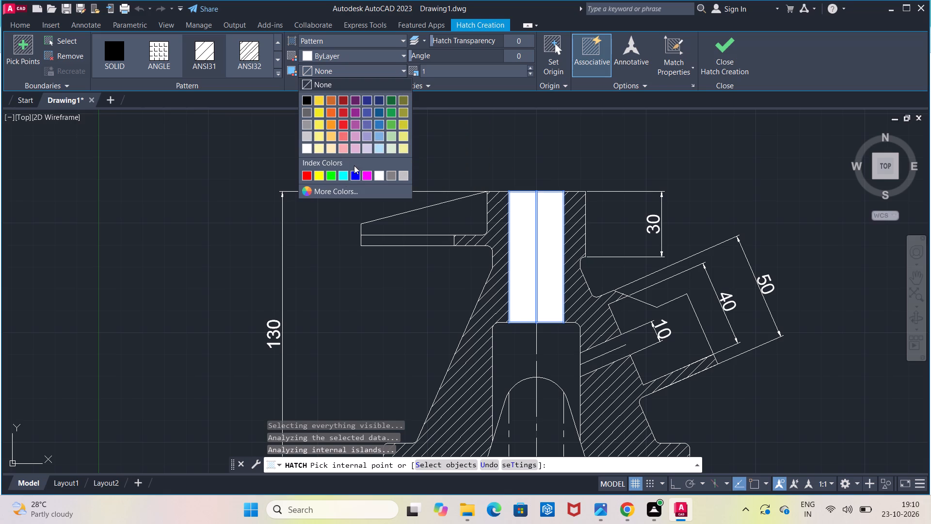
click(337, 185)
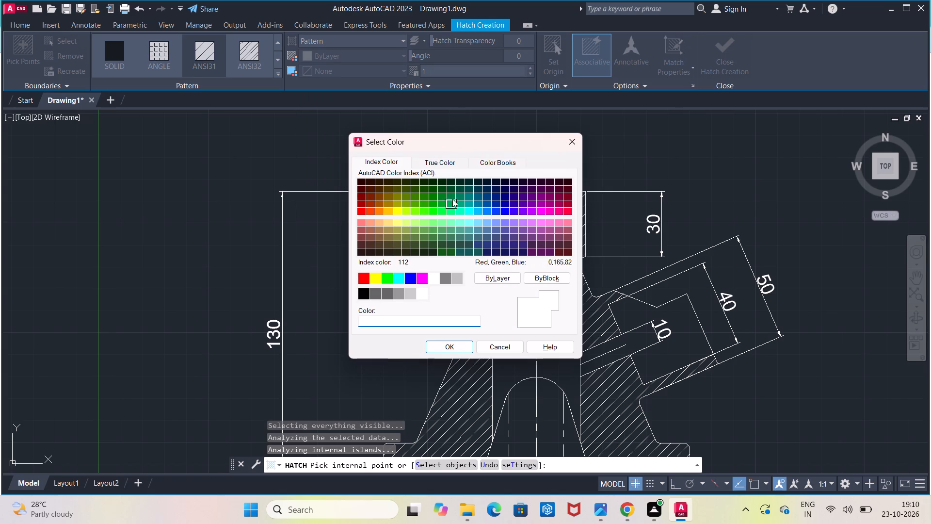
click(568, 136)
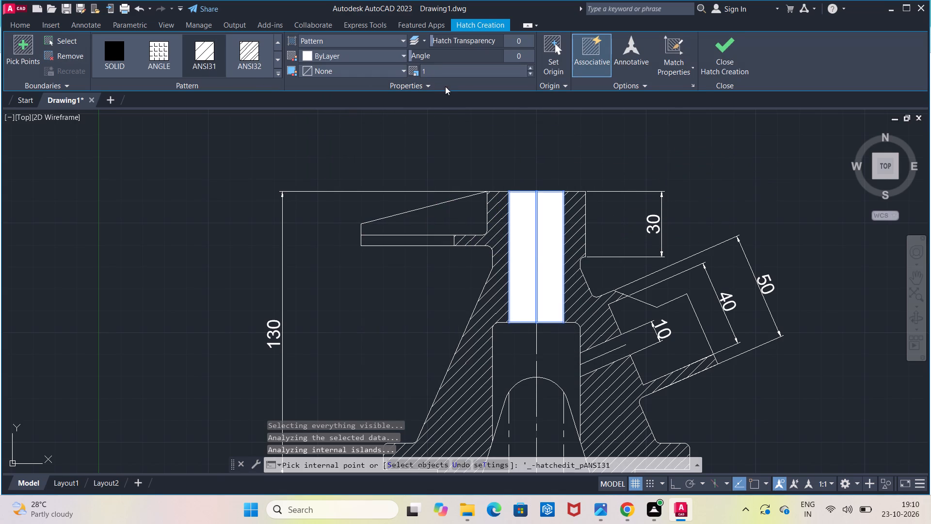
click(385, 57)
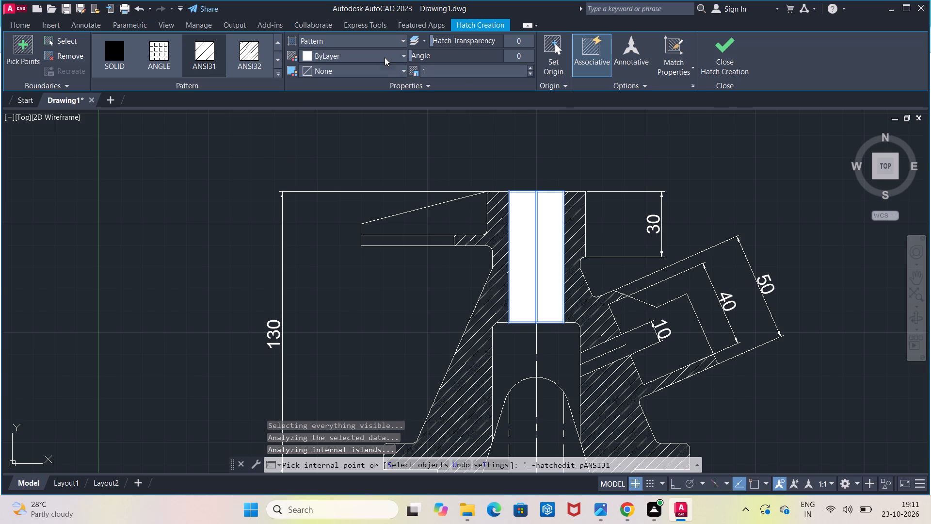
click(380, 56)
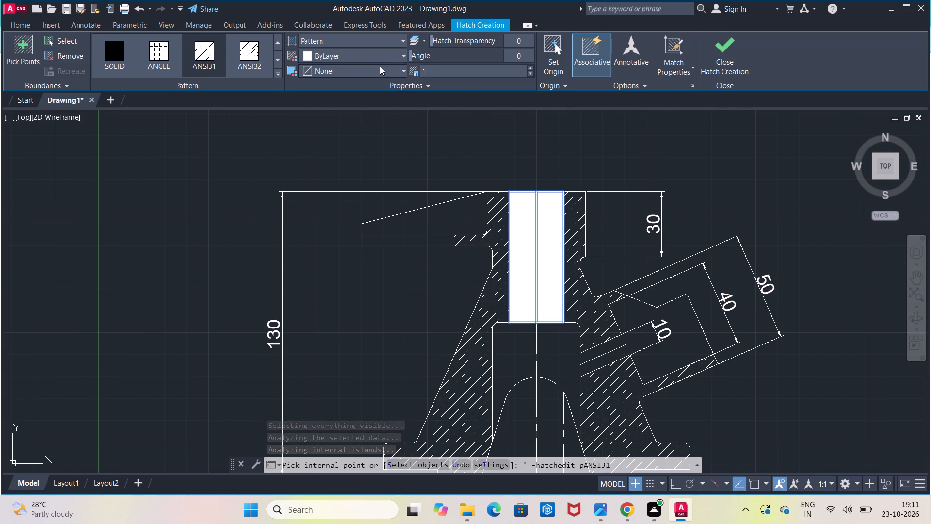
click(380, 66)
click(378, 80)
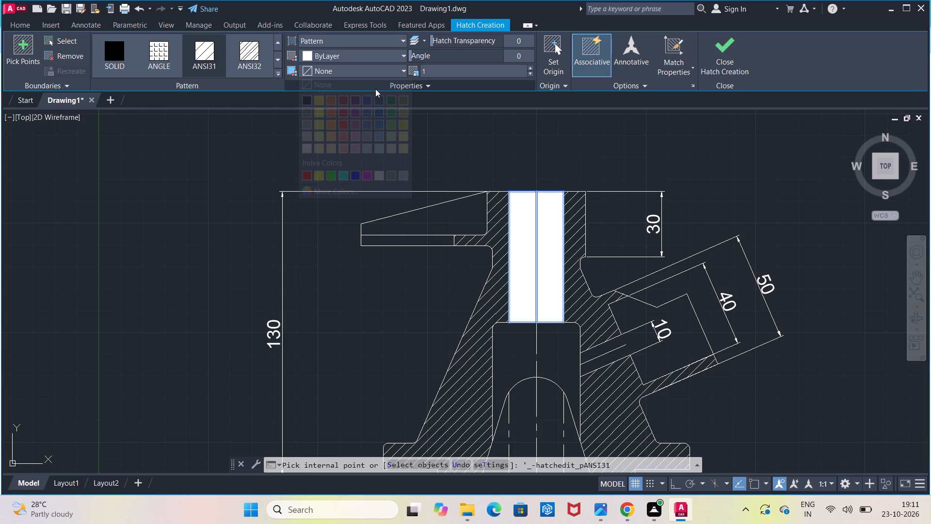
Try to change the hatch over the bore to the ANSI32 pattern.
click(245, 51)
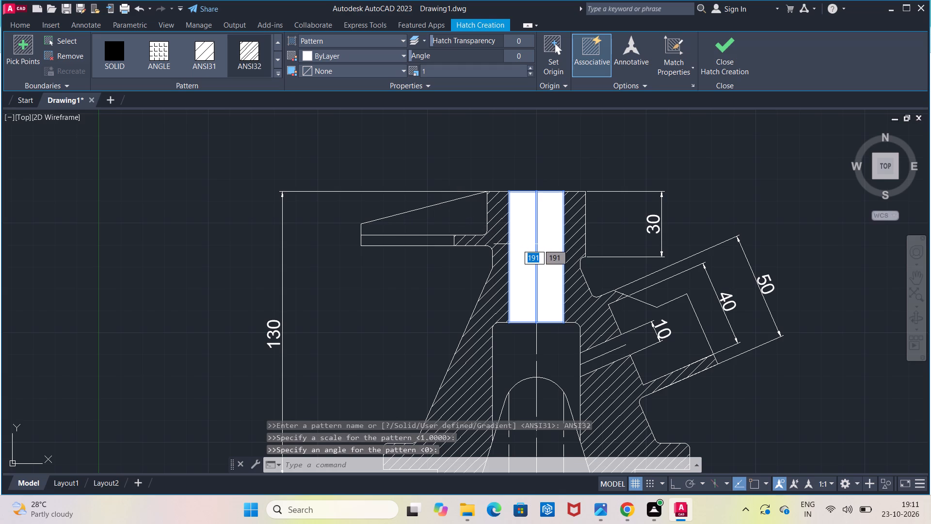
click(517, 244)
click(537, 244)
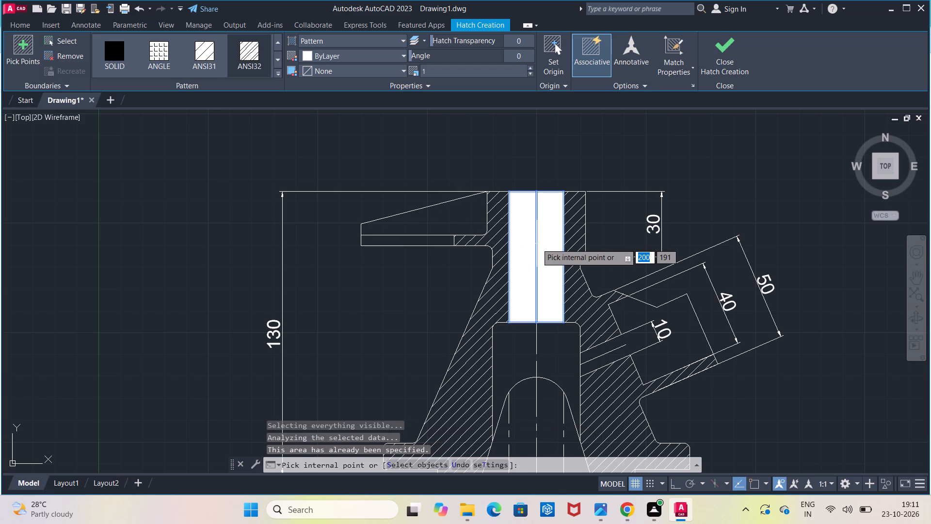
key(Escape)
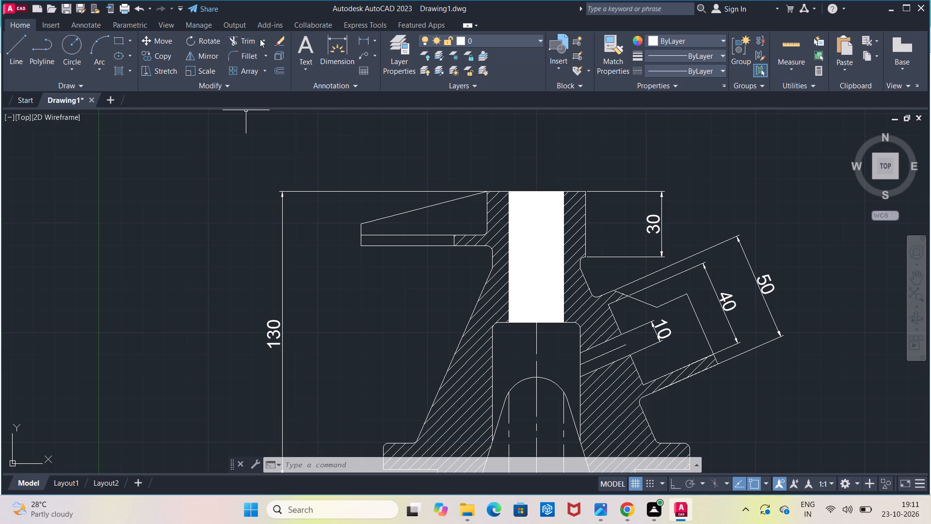
Erase the solid fill and the overlaid hatch from the bore between the two offset lines.
click(273, 39)
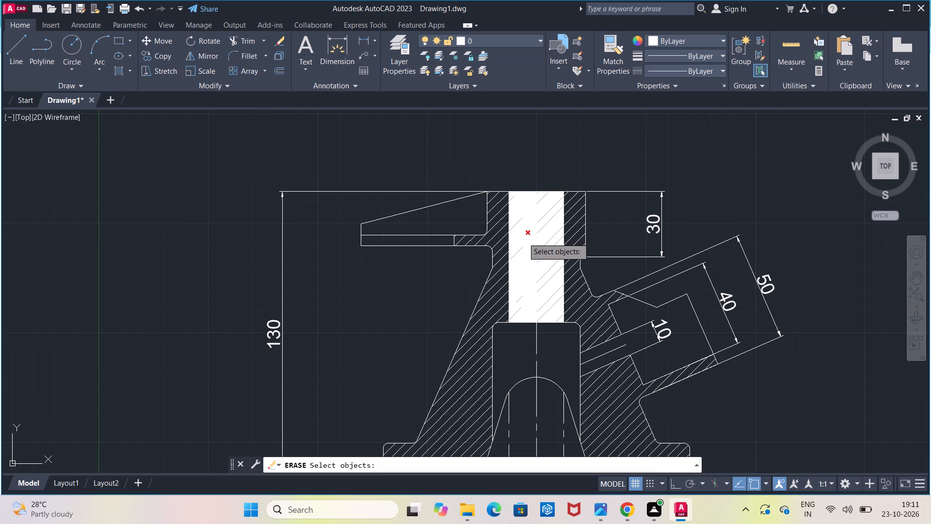
click(523, 238)
click(522, 258)
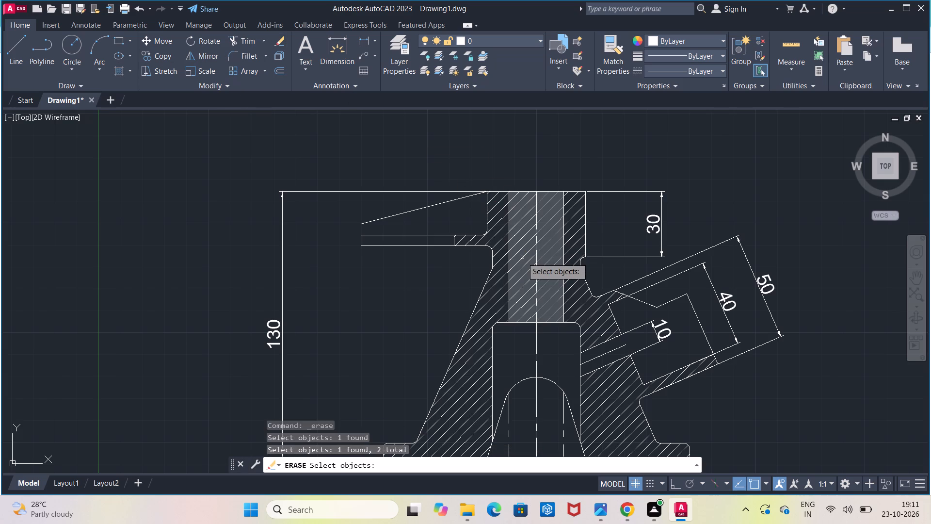
key(Return)
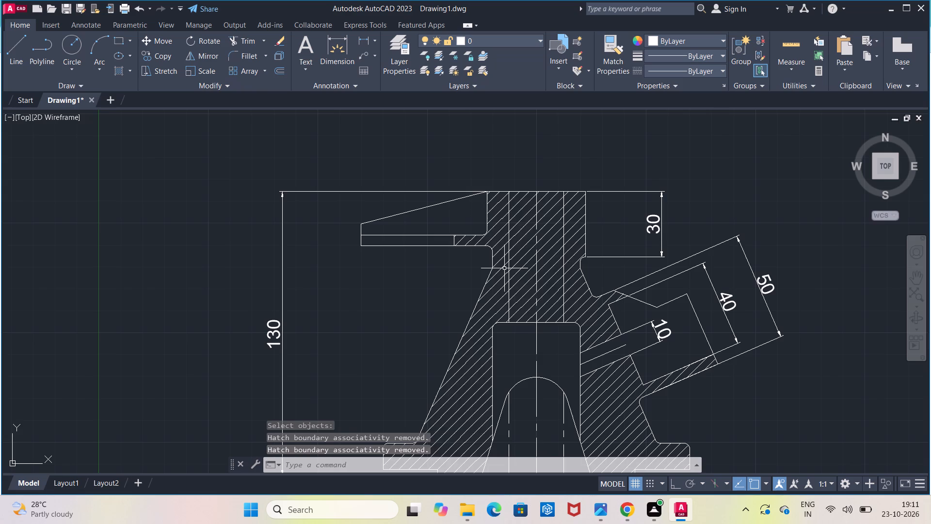
Delete the old section hatches that run across the bore, on the body's left half and upper right half.
click(513, 266)
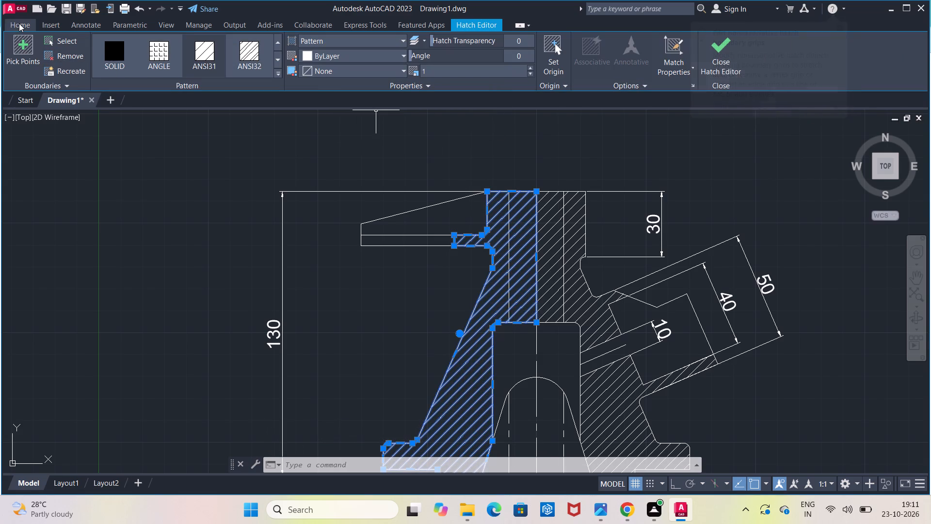
key(Delete)
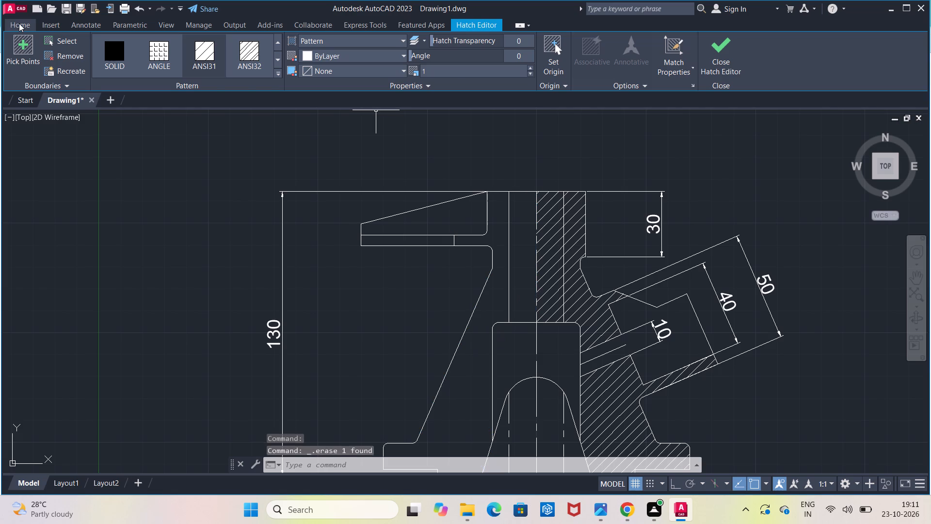
click(541, 248)
key(Delete)
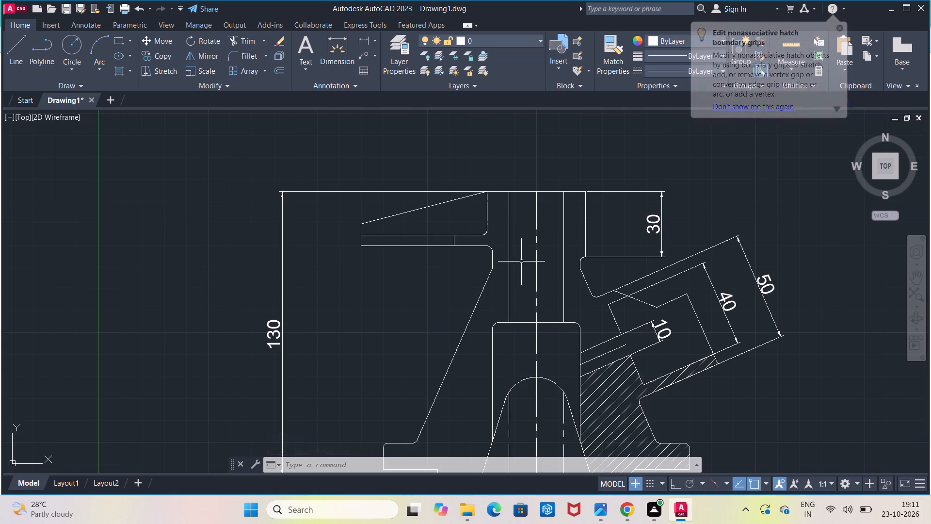
Hatch the body's left wall and the upper right wall beside the bore with ANSI31, leaving the bore unhatched.
scroll(521, 262, down, 1)
middle_drag(521, 262, 520, 235)
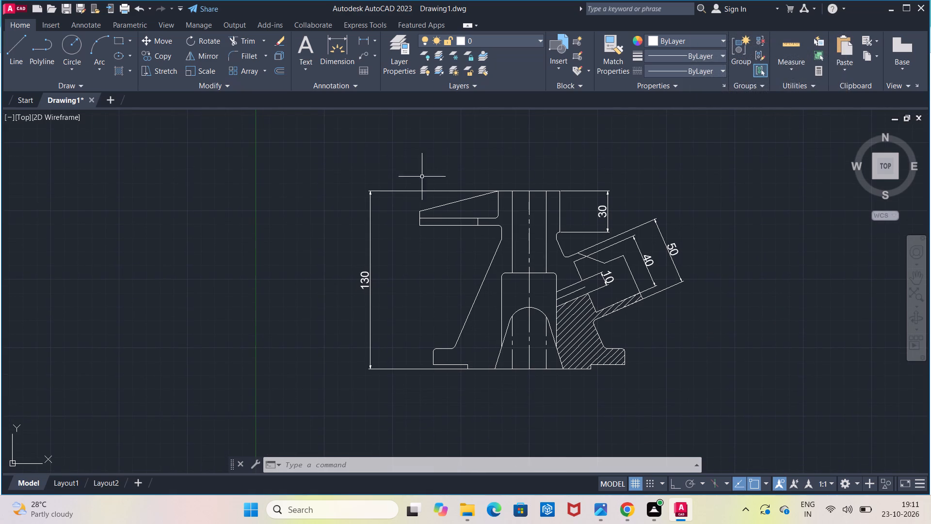
click(114, 72)
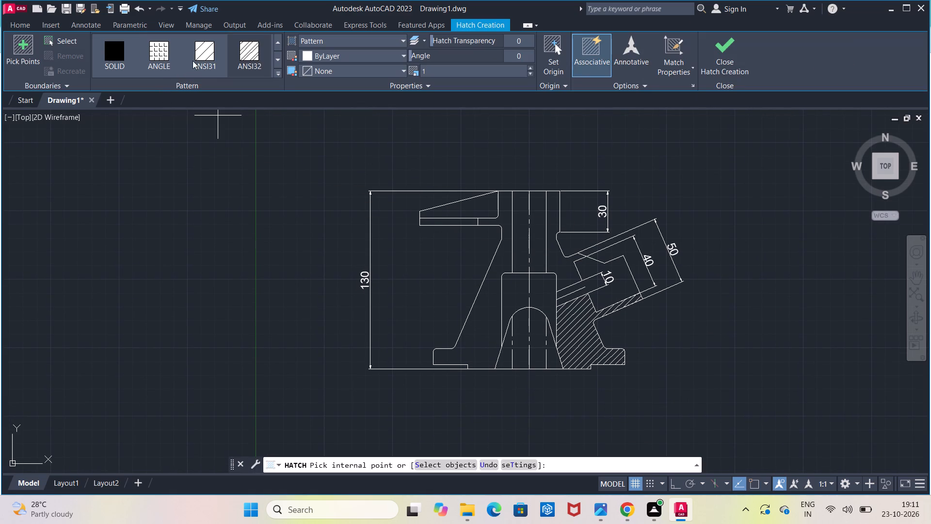
click(194, 60)
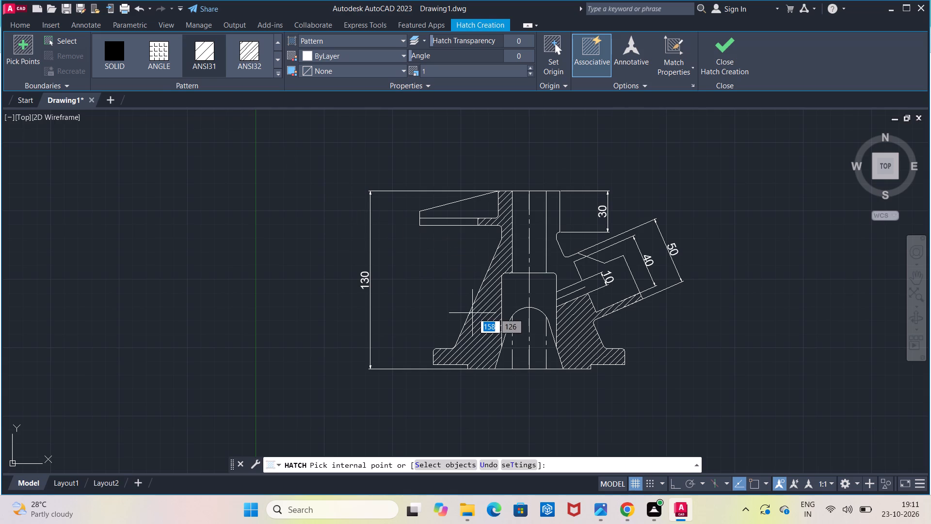
click(473, 313)
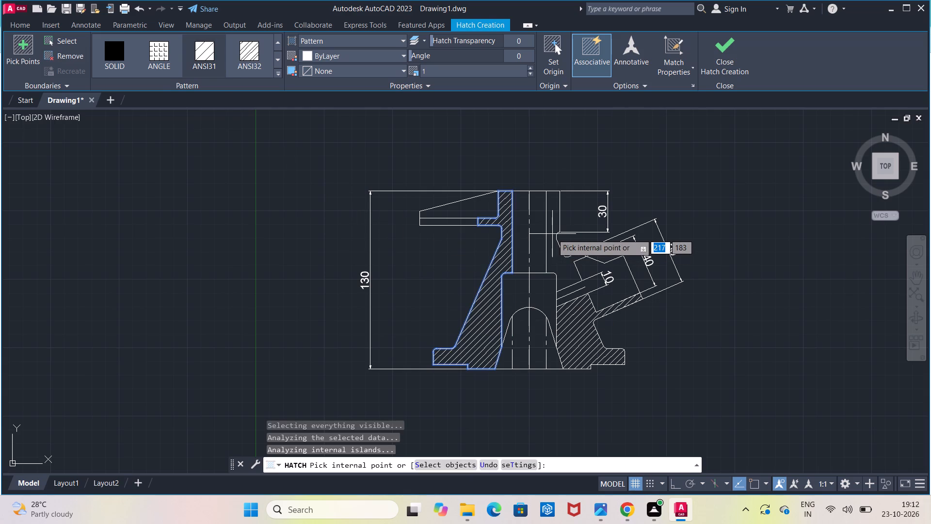
click(550, 234)
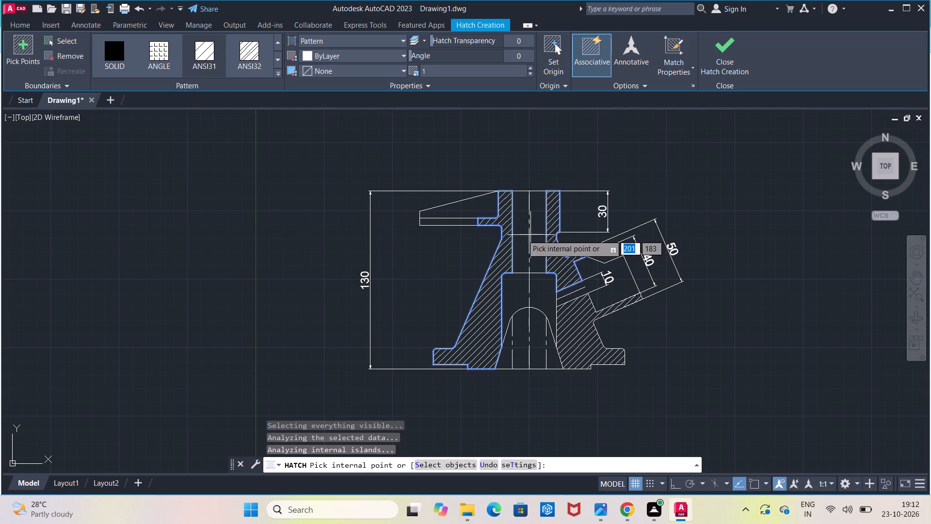
click(721, 67)
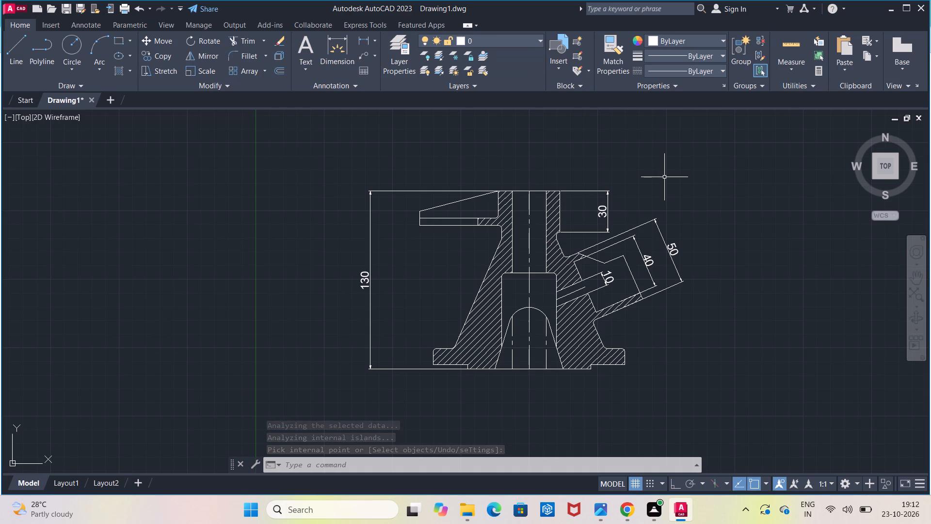
key(Escape)
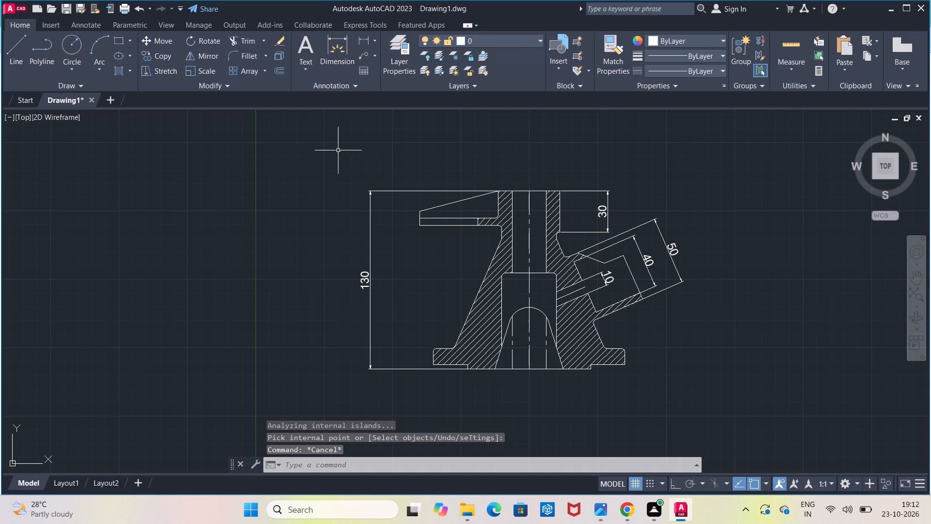
Add a vertical linear dimension from the base centre to the top of the body's left taper, inside the overall height dimension.
click(361, 38)
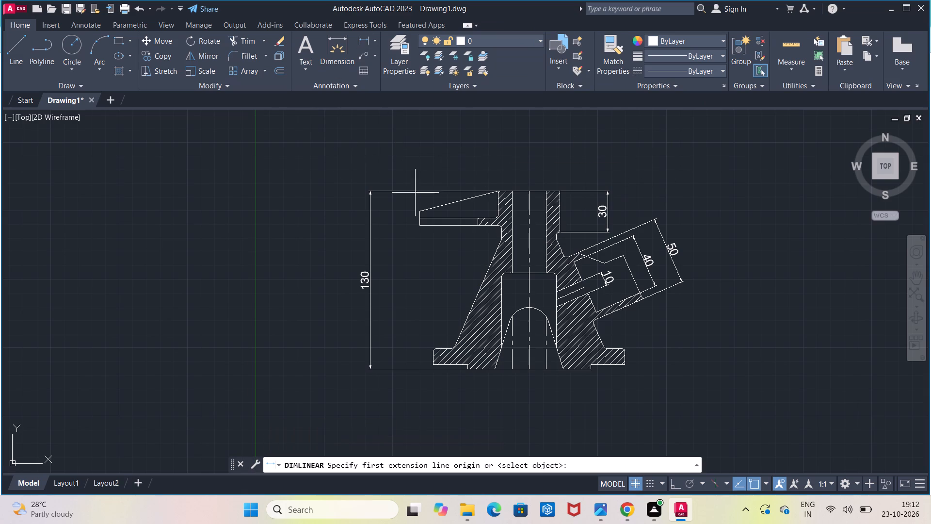
click(528, 373)
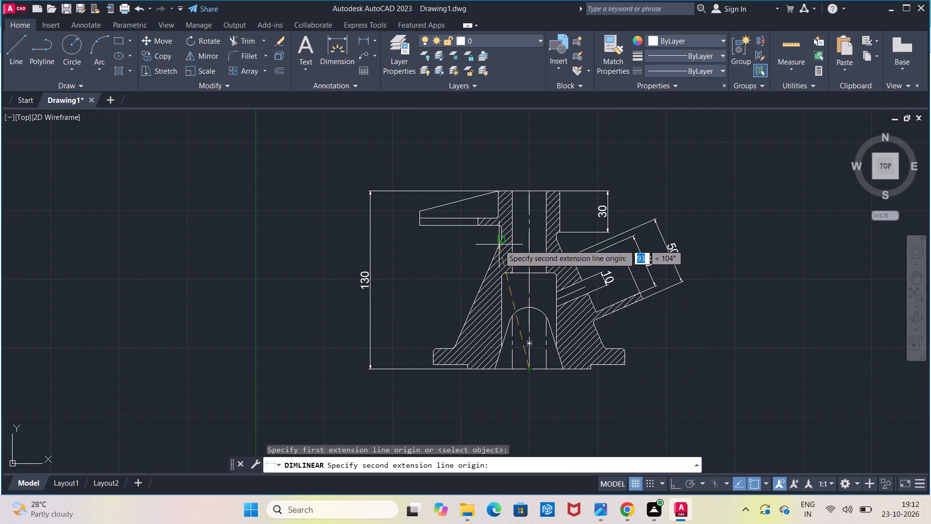
click(500, 243)
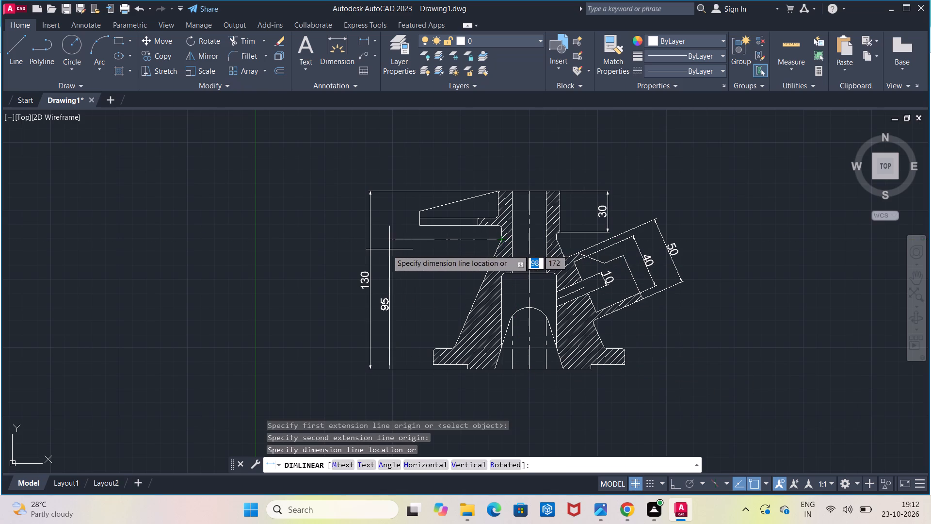
click(387, 249)
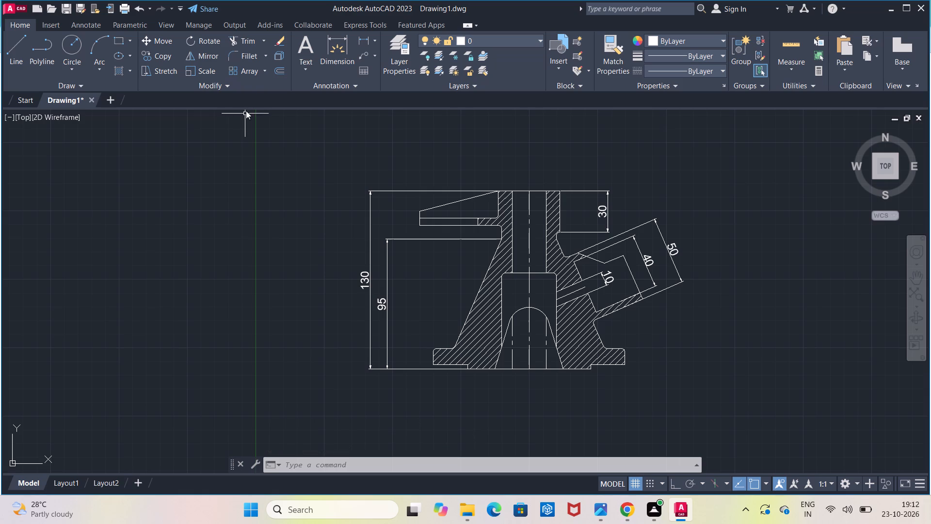
Add a vertical linear dimension from the base centre to the top of the wide lower cavity, inside the taper height dimension.
click(365, 41)
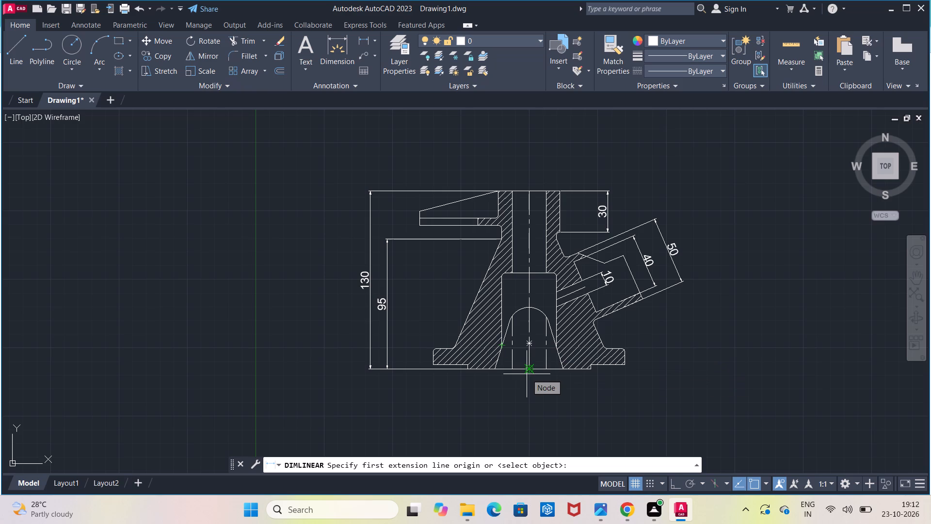
click(528, 370)
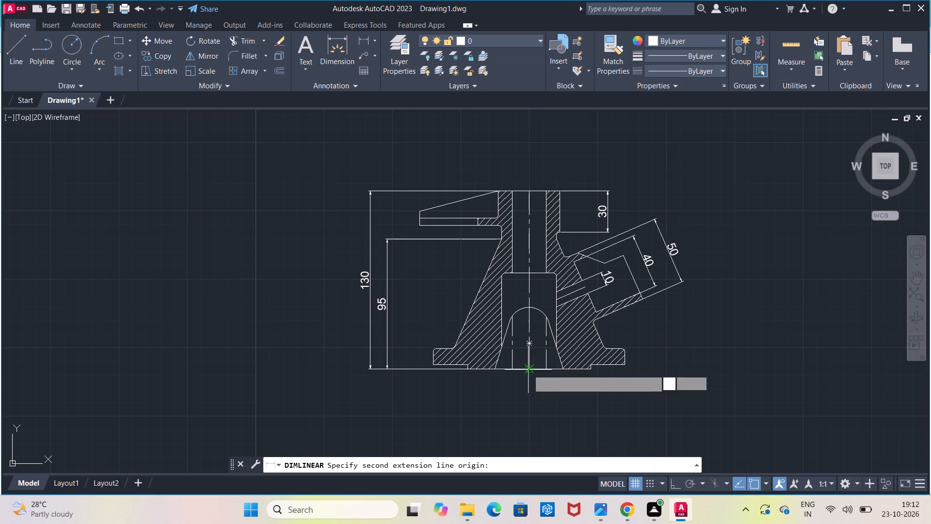
click(526, 271)
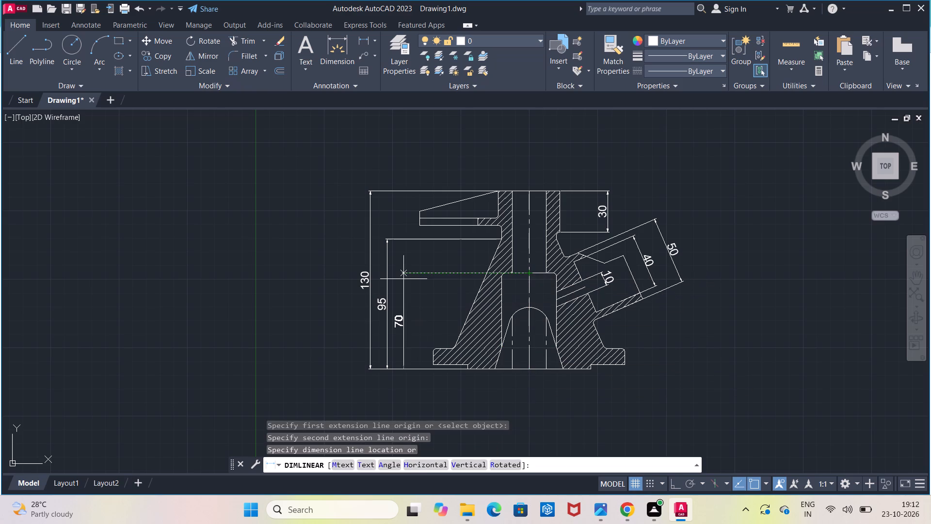
click(404, 278)
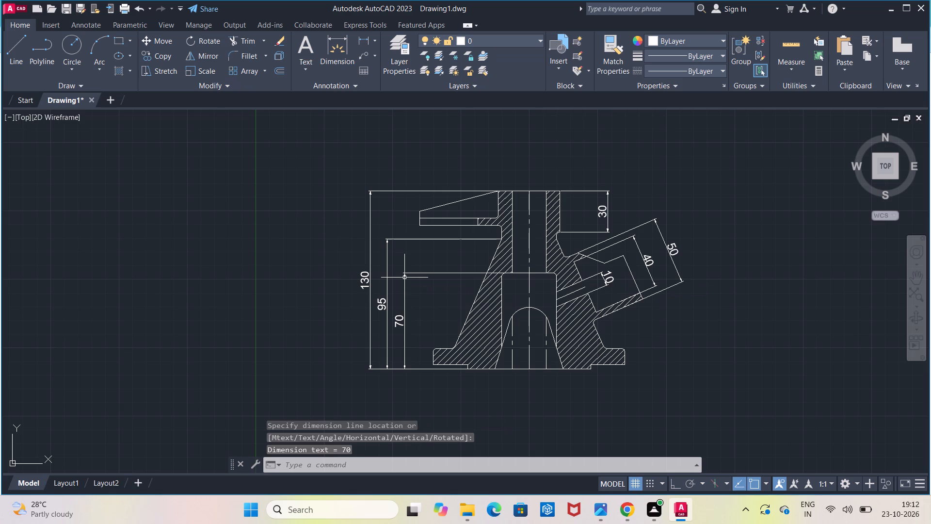
Add a horizontal linear dimension across the outer width of the body's top, placed above the view.
click(363, 41)
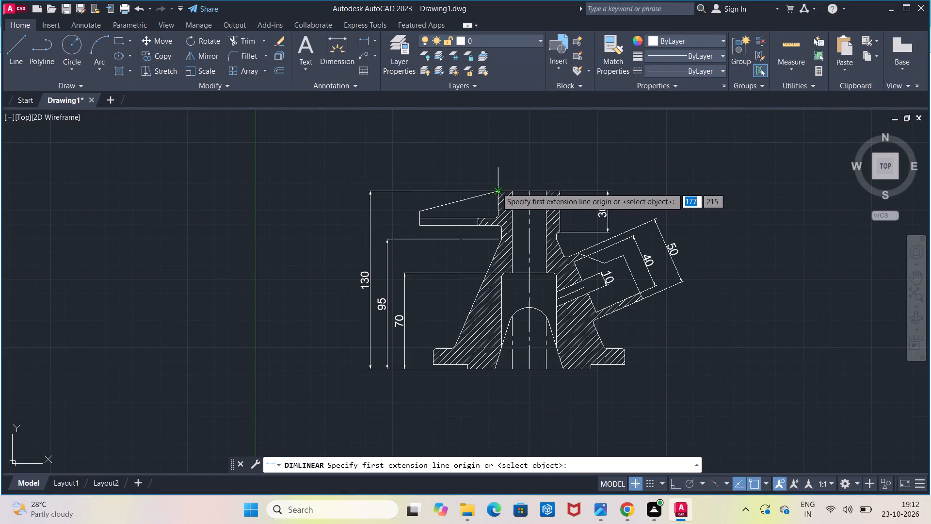
click(497, 188)
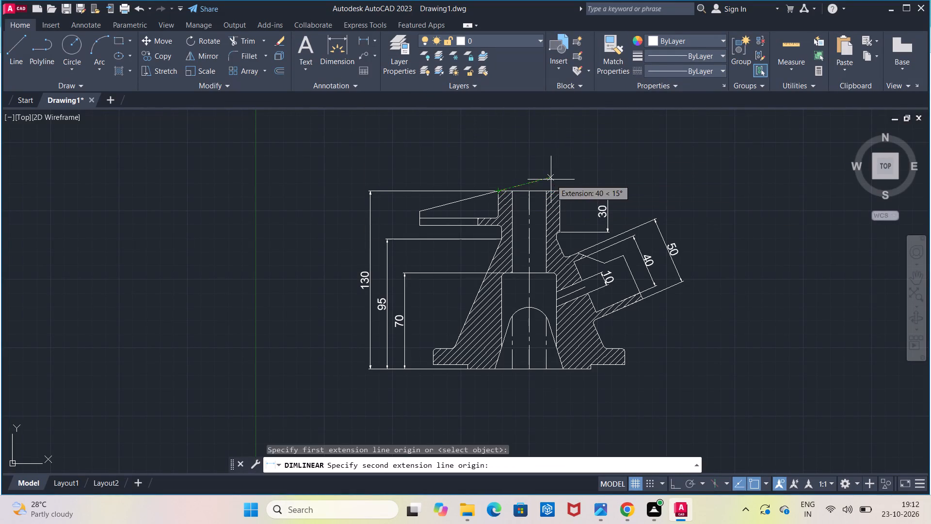
click(559, 190)
click(559, 149)
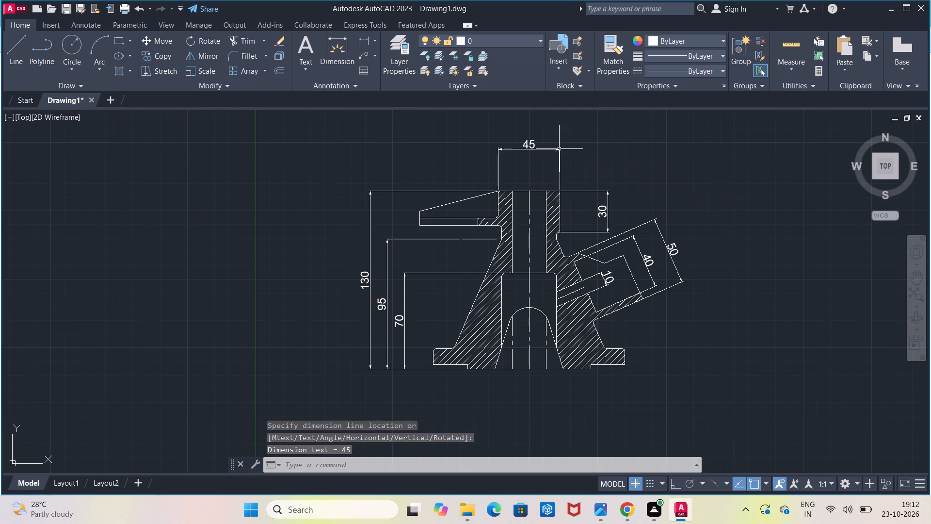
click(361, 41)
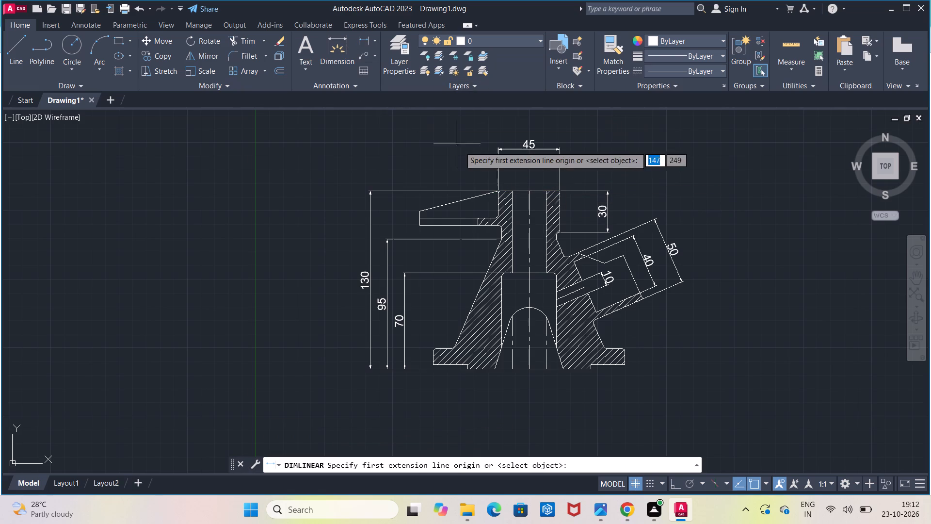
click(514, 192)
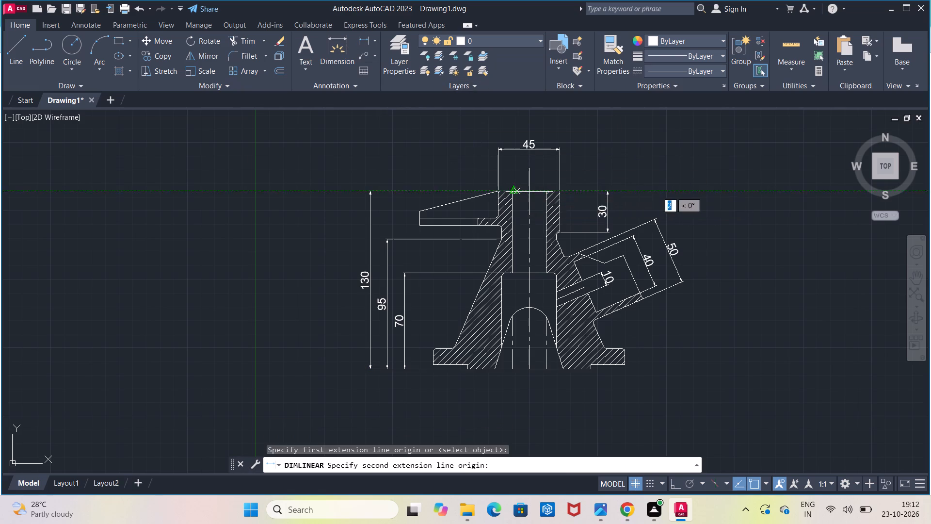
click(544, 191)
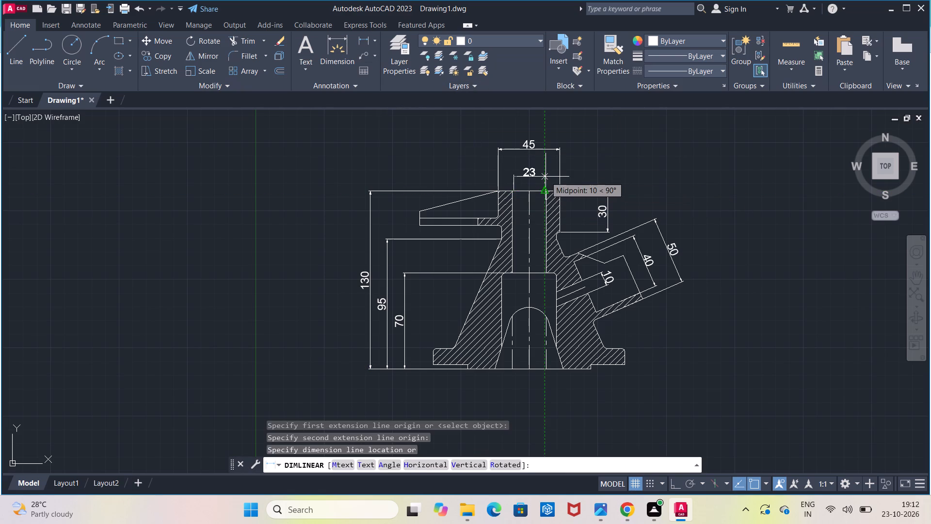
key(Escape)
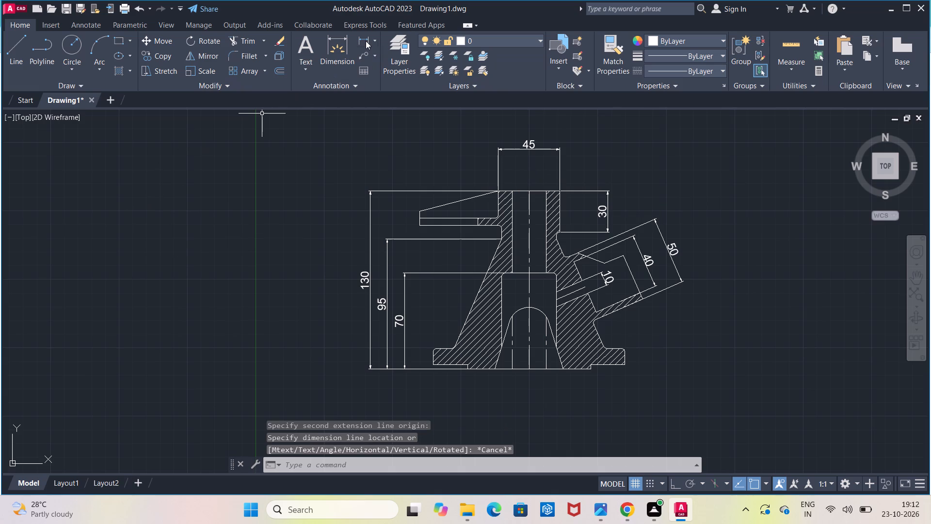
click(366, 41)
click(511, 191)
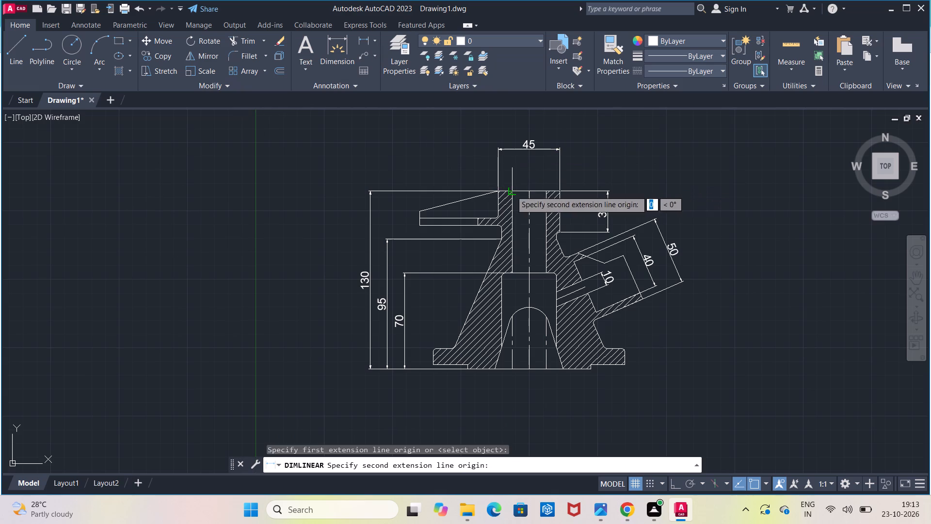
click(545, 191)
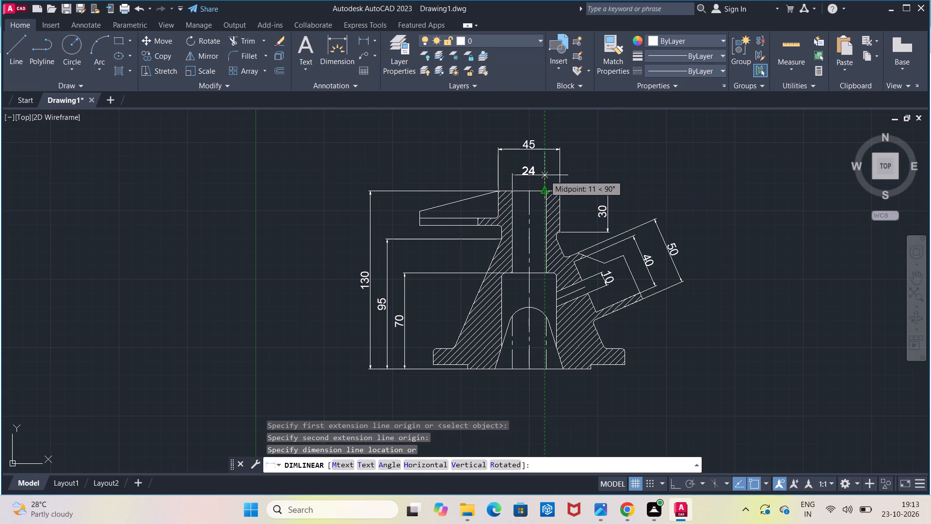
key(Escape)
Add a horizontal linear dimension across the central bore at the top face, between the body and the outer width dimension.
click(361, 42)
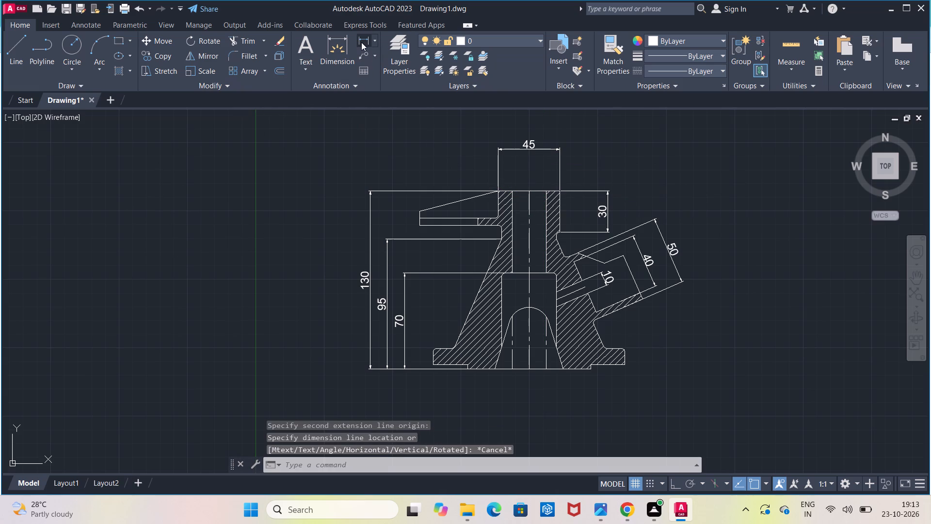
click(512, 189)
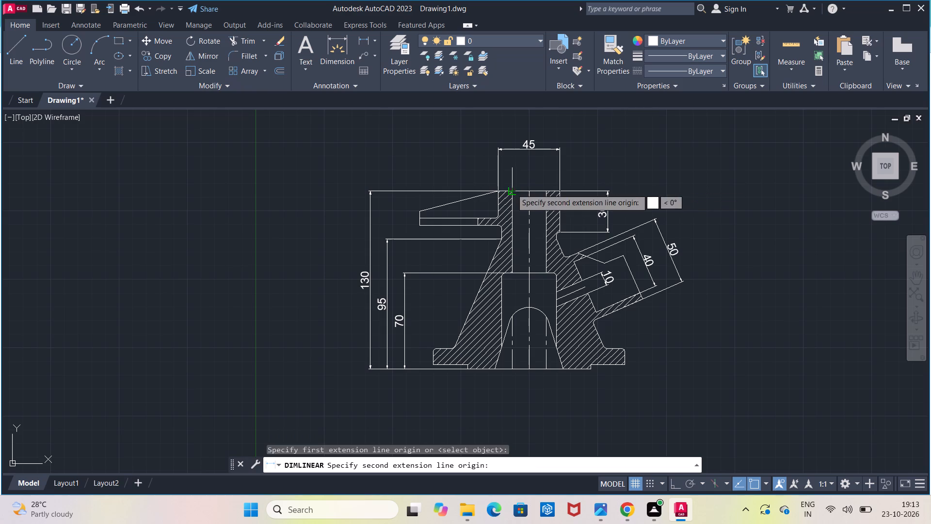
click(548, 189)
click(552, 169)
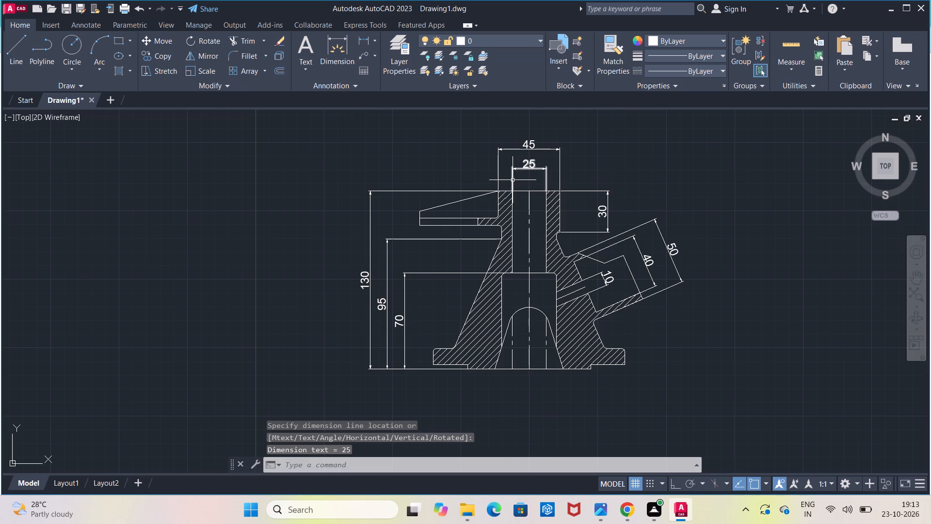
Add vertical linear dimensions at the arm's free end for its full height and for its lower strip's thickness.
click(361, 46)
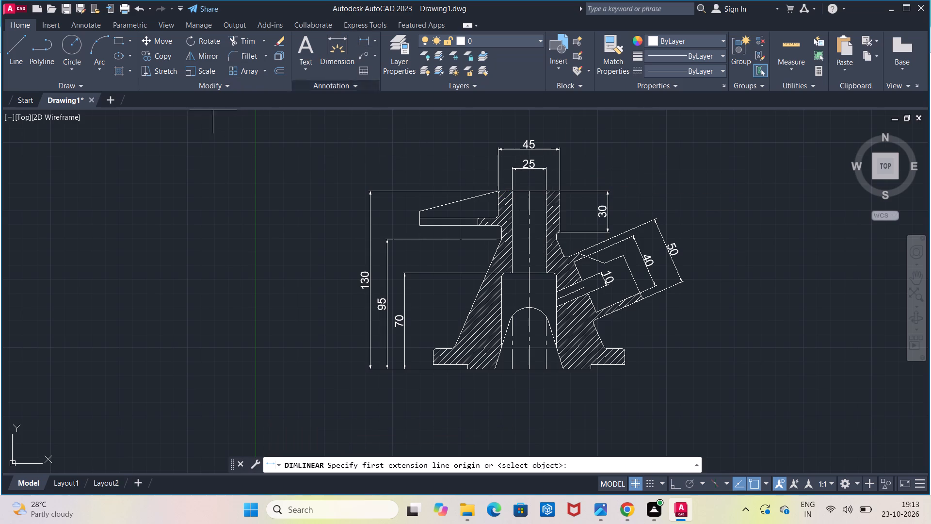
click(418, 224)
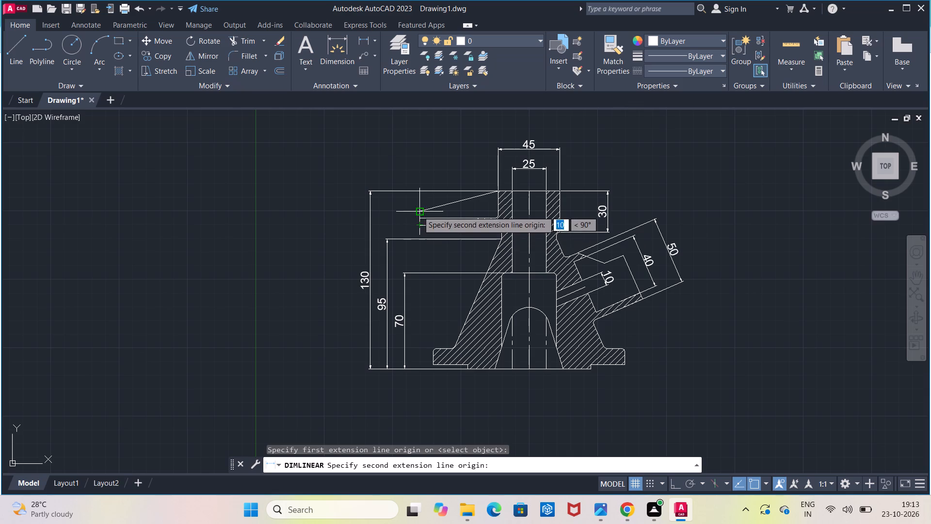
click(419, 208)
click(375, 216)
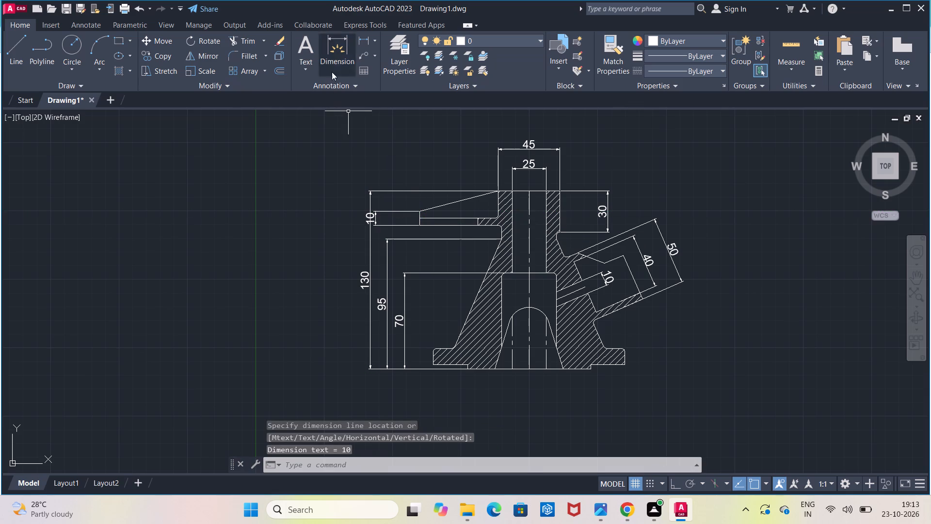
click(364, 39)
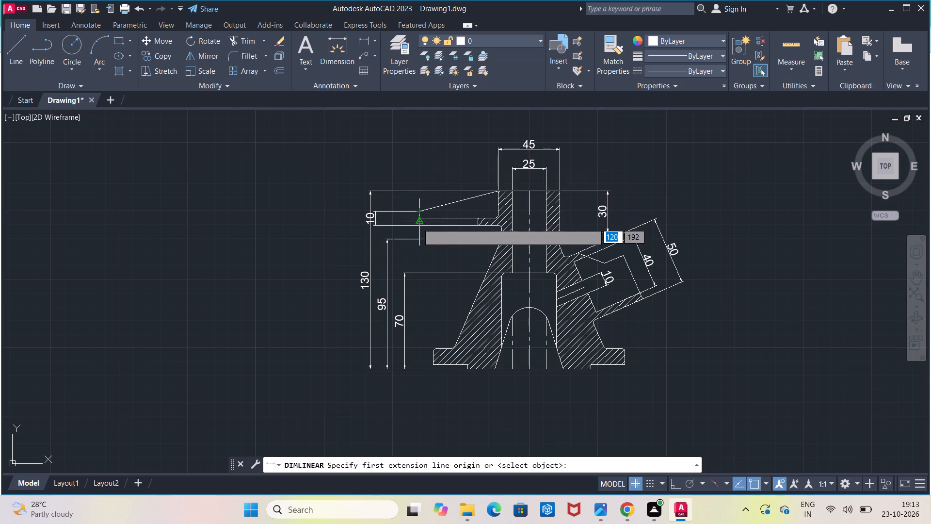
click(417, 226)
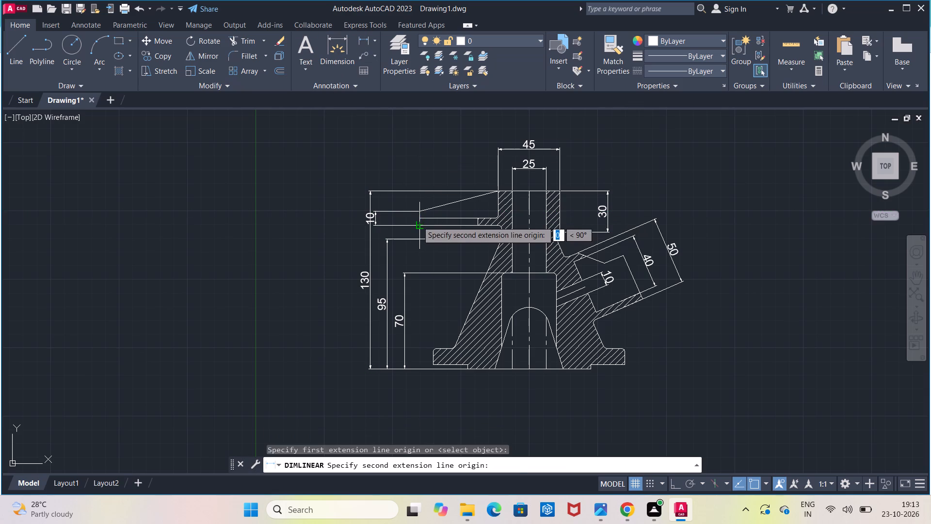
click(417, 220)
click(401, 219)
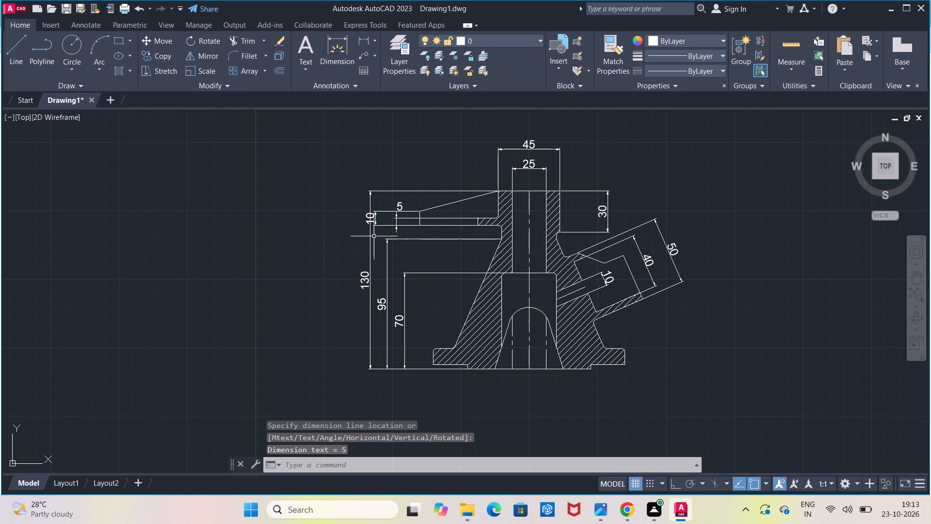
Add a horizontal linear dimension for the overall width of the base flange, placed well below the view.
click(366, 39)
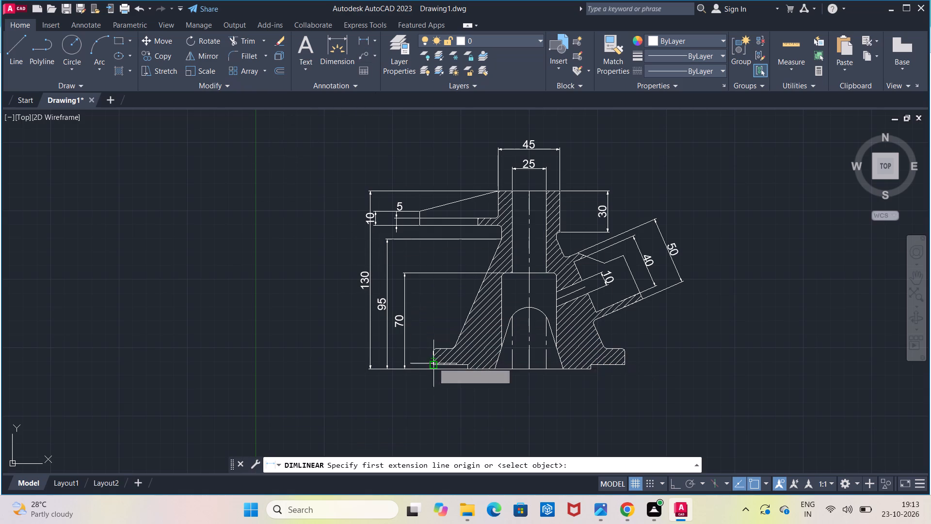
click(433, 367)
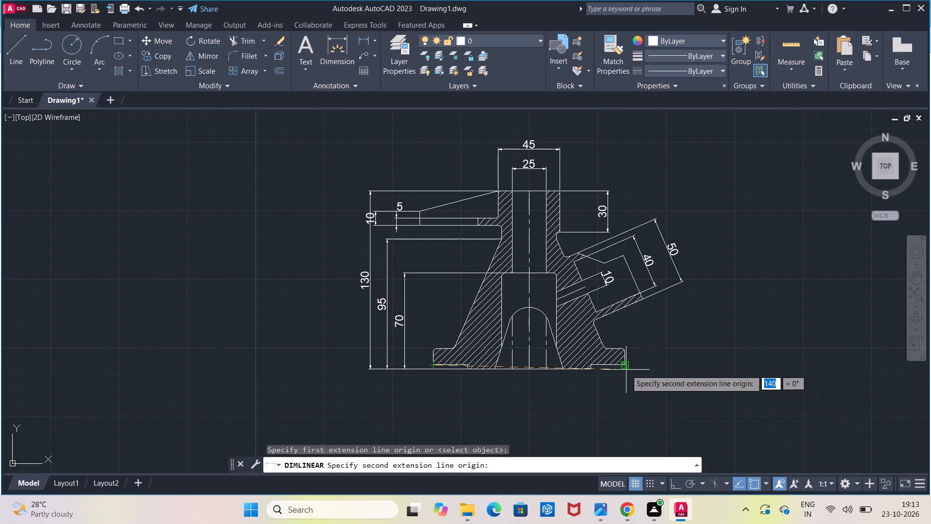
click(625, 364)
click(622, 430)
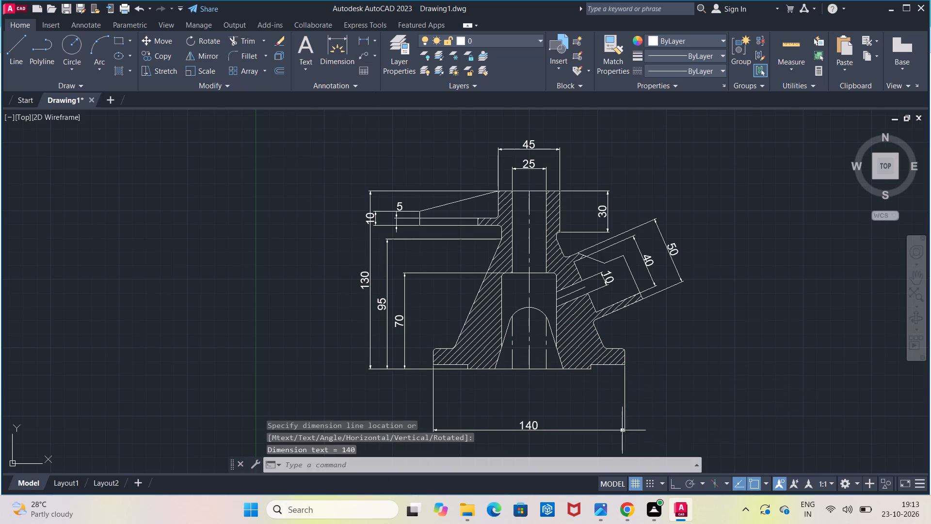
Add a horizontal linear dimension across the cavity opening at the bottom face, placed just below the base.
click(362, 39)
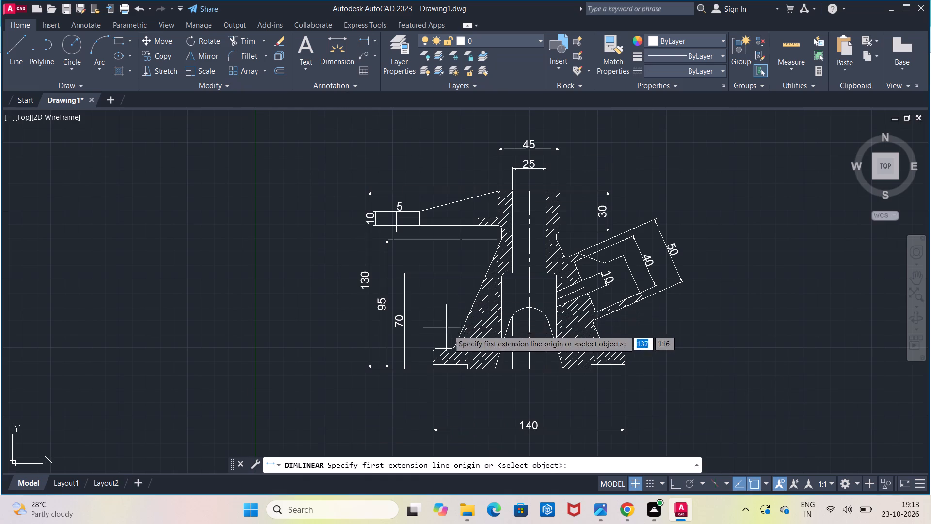
click(491, 366)
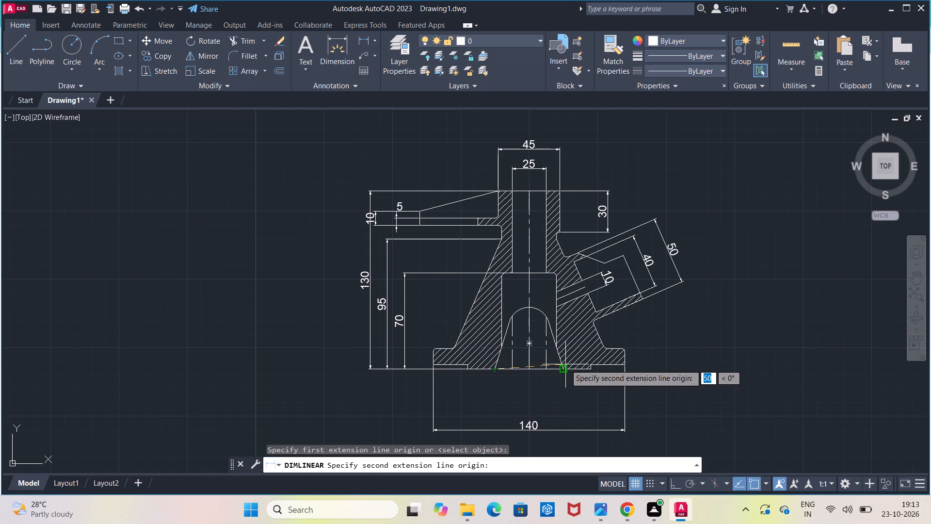
click(562, 371)
click(559, 394)
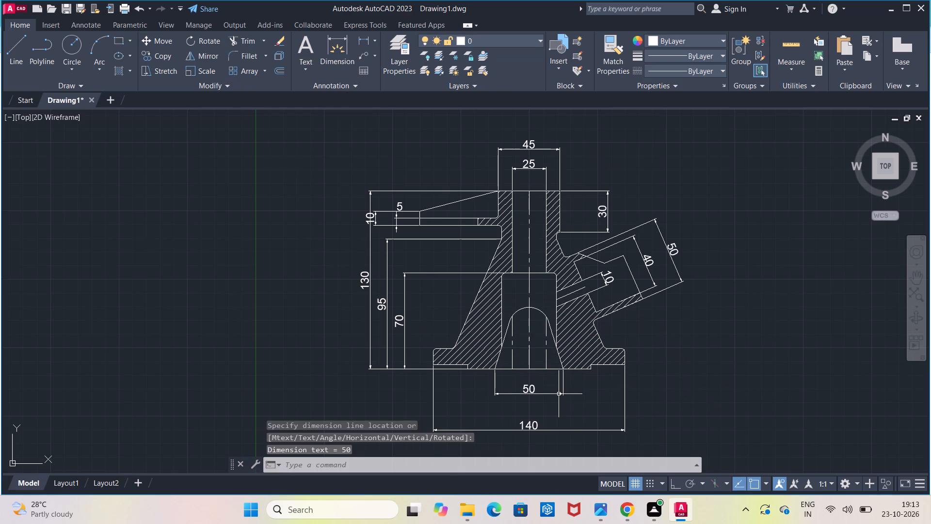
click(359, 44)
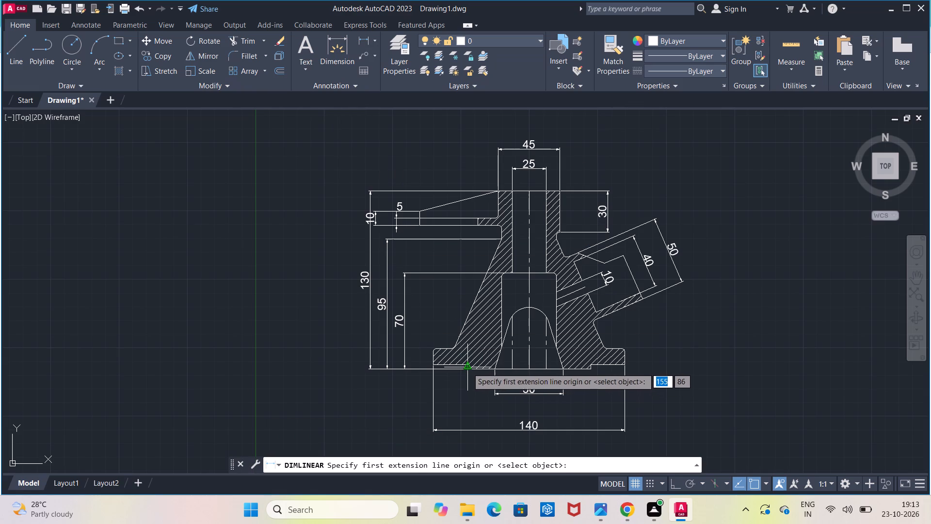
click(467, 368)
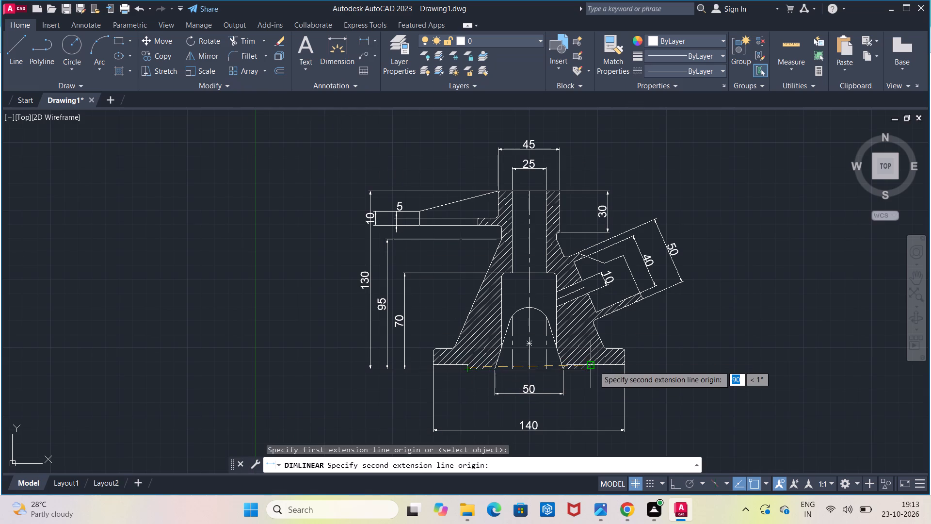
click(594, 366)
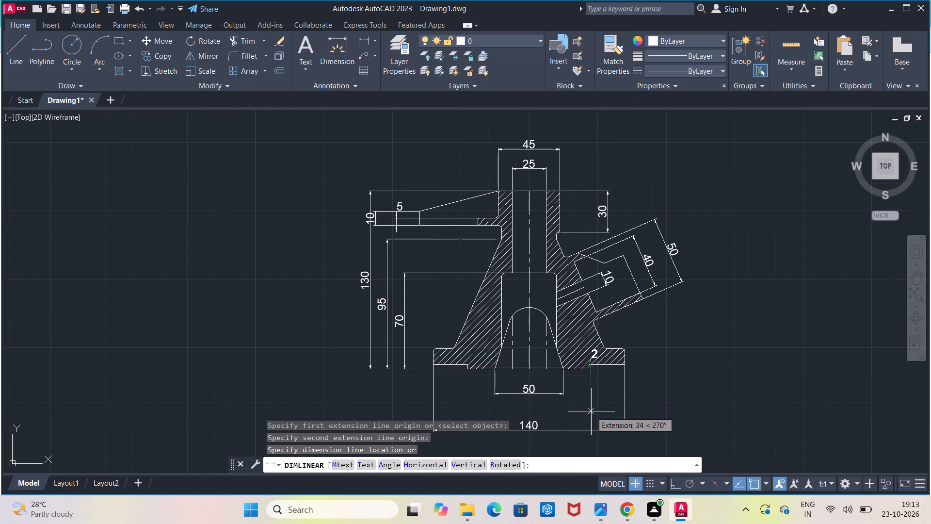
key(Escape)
Add a horizontal linear dimension for the base's raised pad between its outer corners, placed between the cavity opening and overall width dimensions.
click(367, 36)
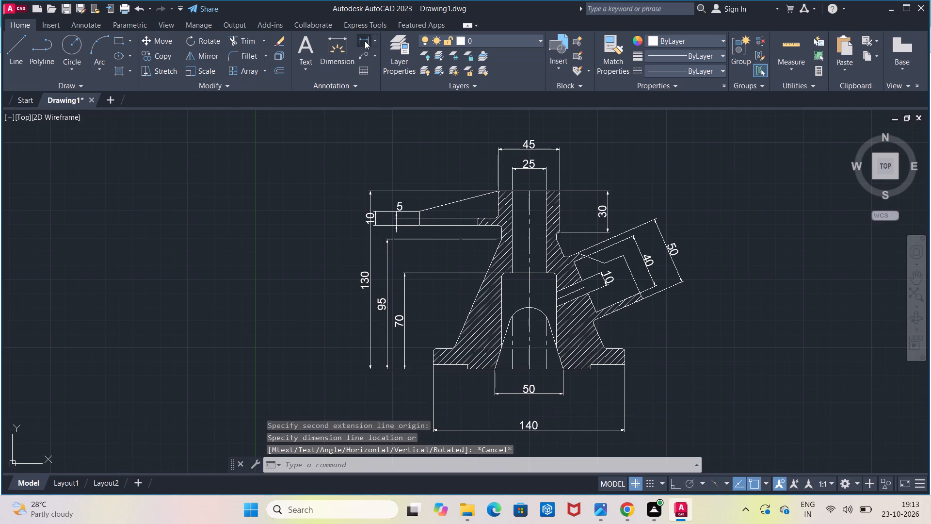
click(468, 371)
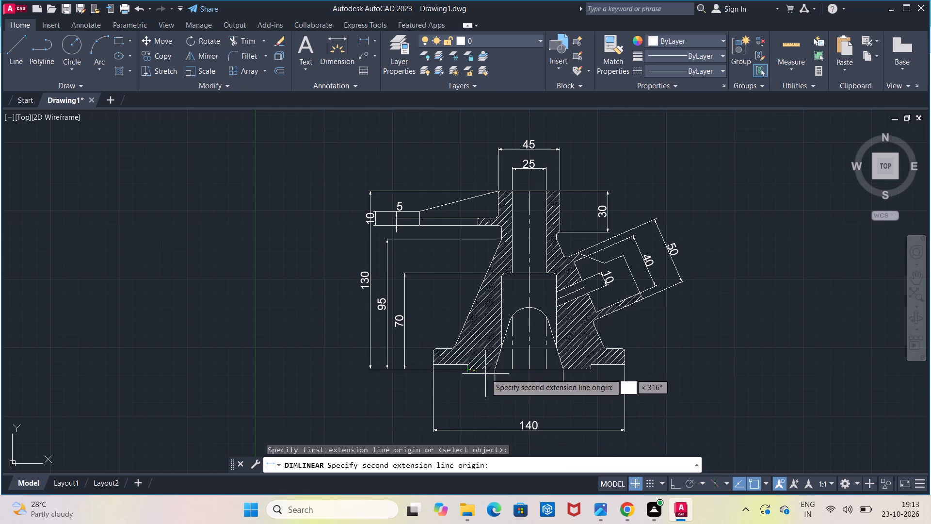
click(593, 371)
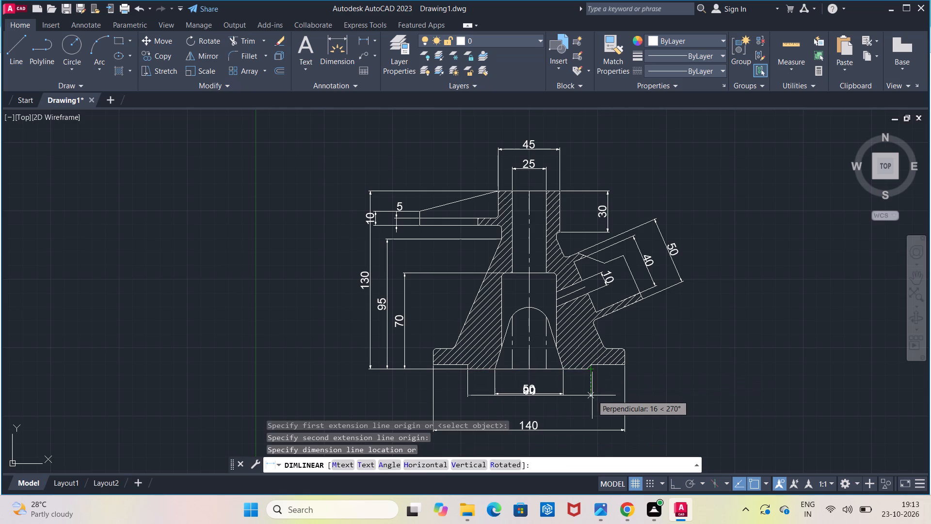
click(596, 408)
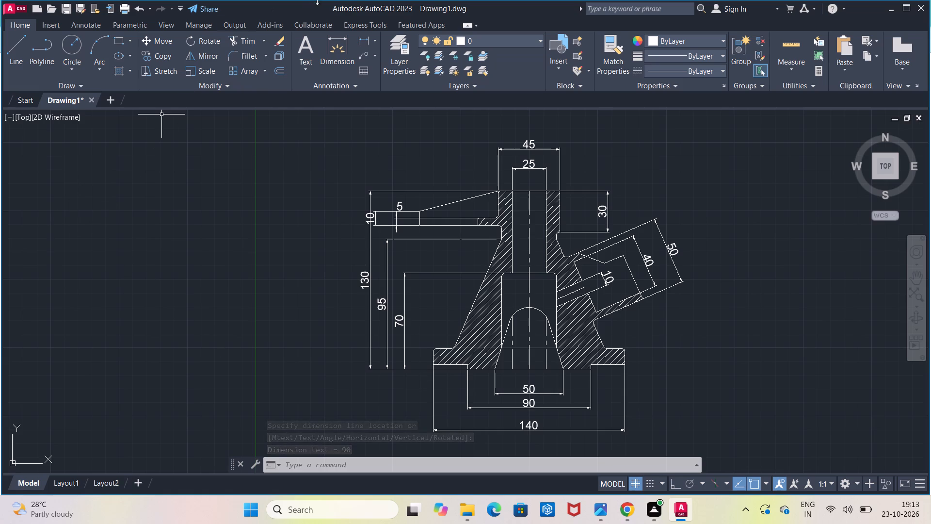
Add a horizontal linear dimension between the feet of the body's sloping sides at the flange top, placed between the 90 and 140 dimensions.
click(359, 41)
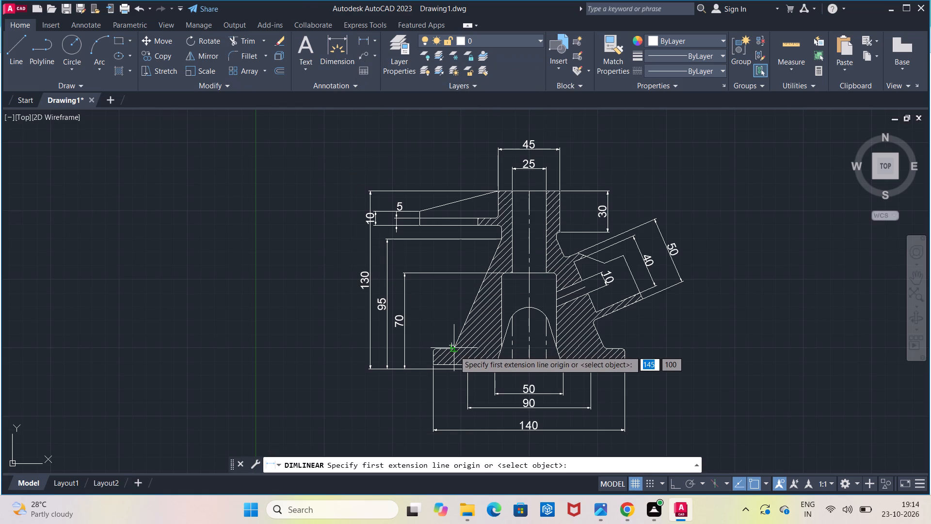
click(456, 350)
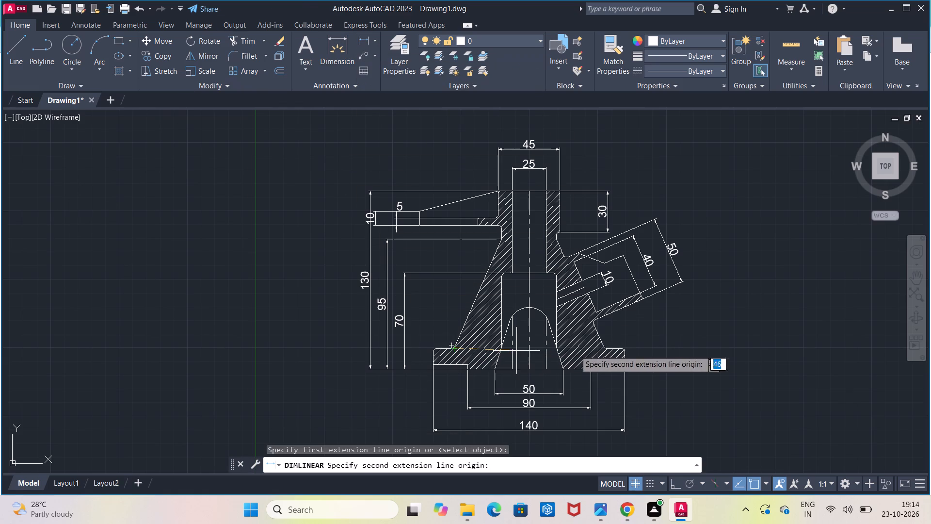
click(605, 349)
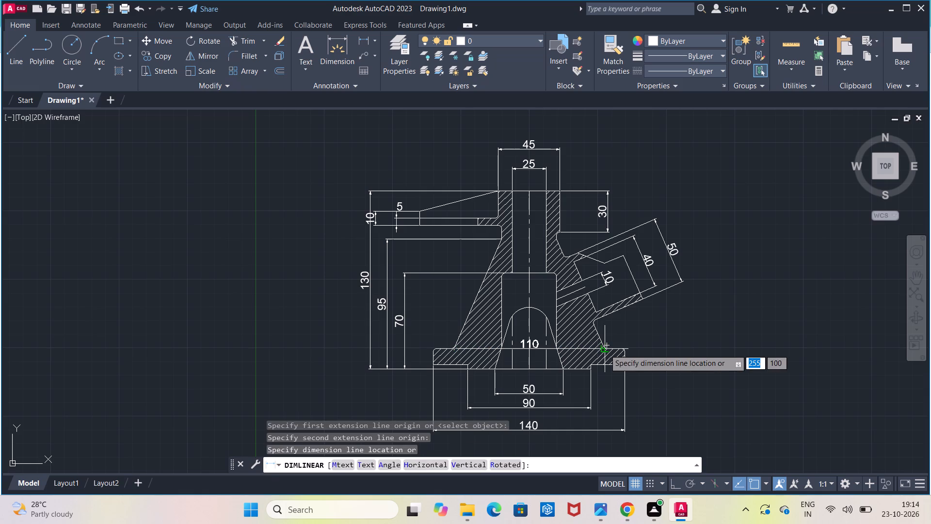
click(601, 418)
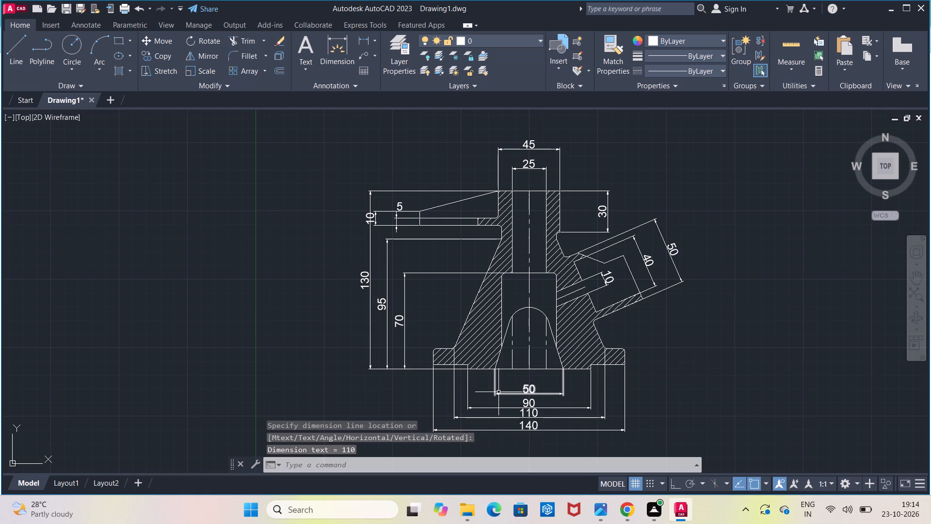
Add a vertical linear dimension from the cavity arch's centre on the centre line down to the bottom face, placed inside the 70 dimension.
scroll(390, 328, down, 1)
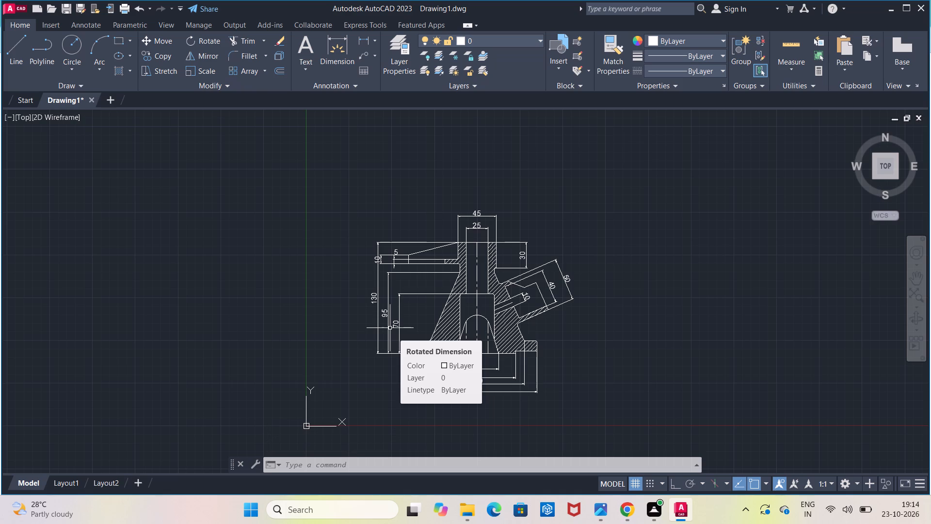
scroll(390, 328, up, 1)
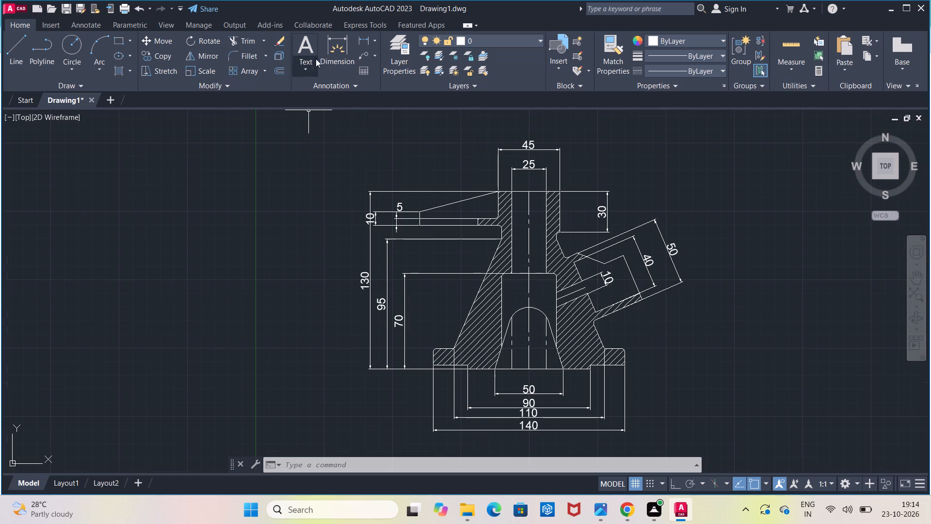
click(364, 42)
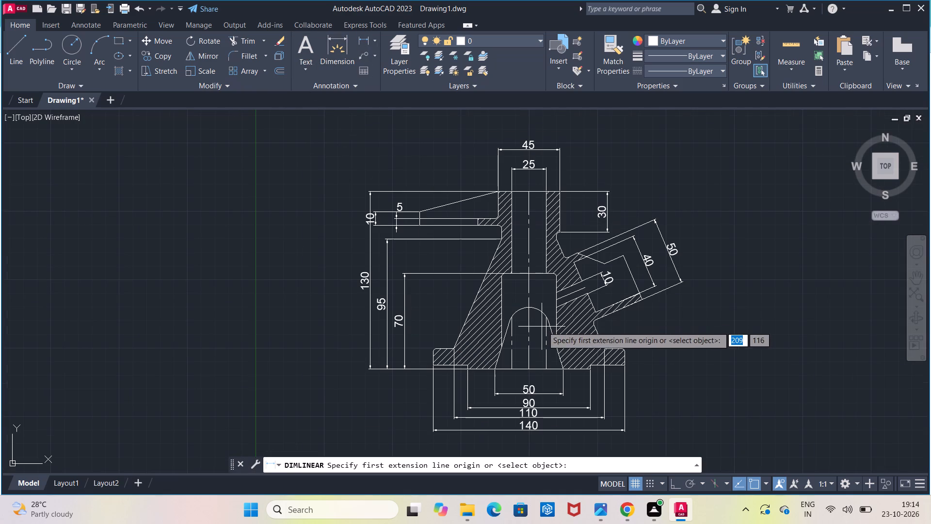
click(530, 328)
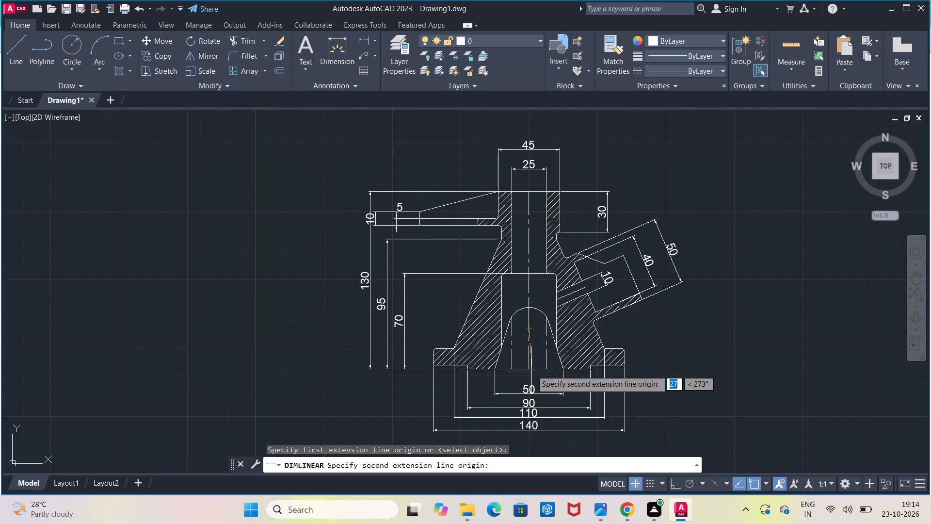
click(528, 372)
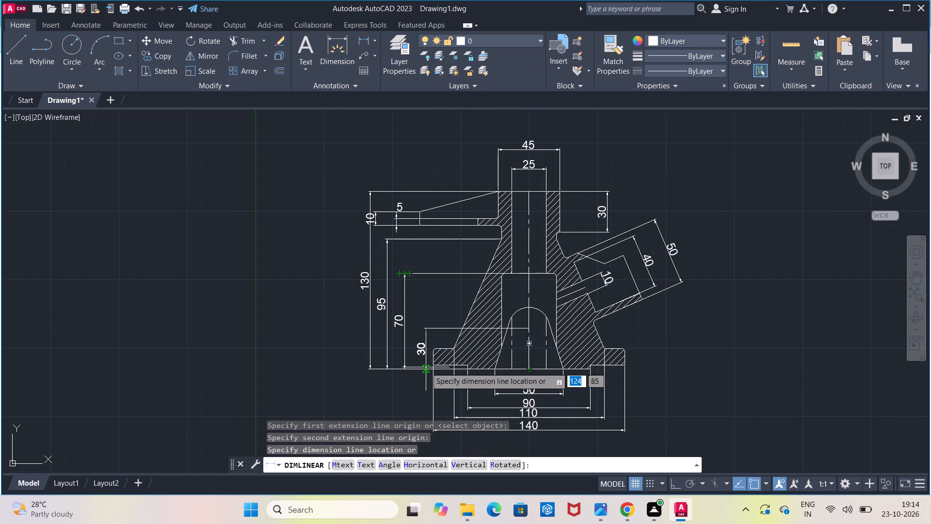
click(426, 367)
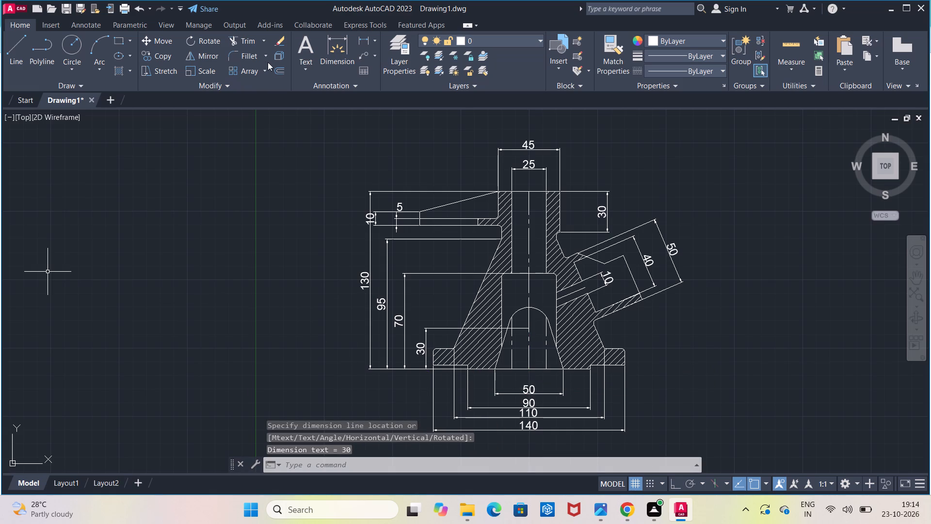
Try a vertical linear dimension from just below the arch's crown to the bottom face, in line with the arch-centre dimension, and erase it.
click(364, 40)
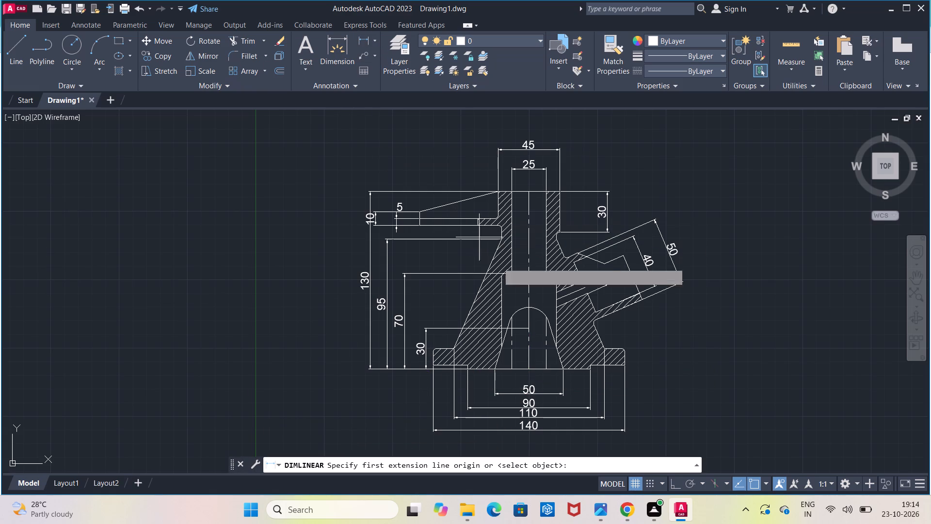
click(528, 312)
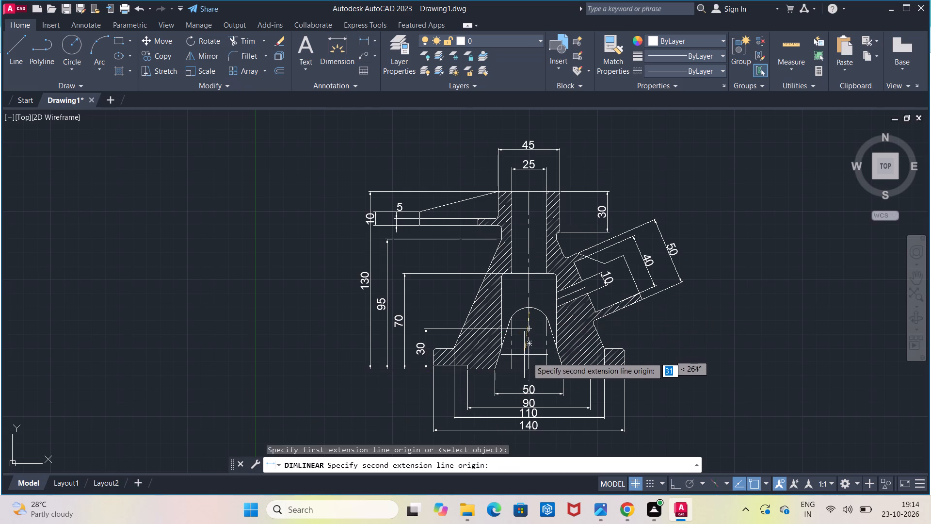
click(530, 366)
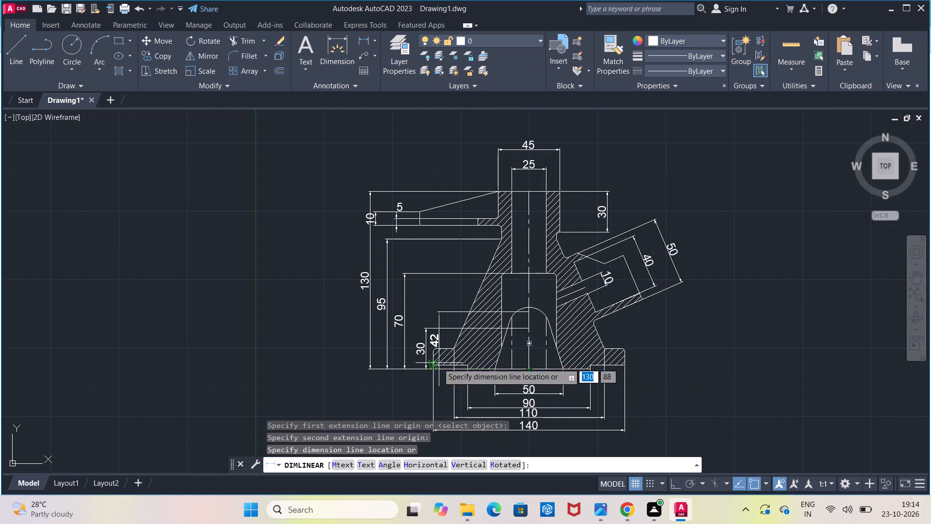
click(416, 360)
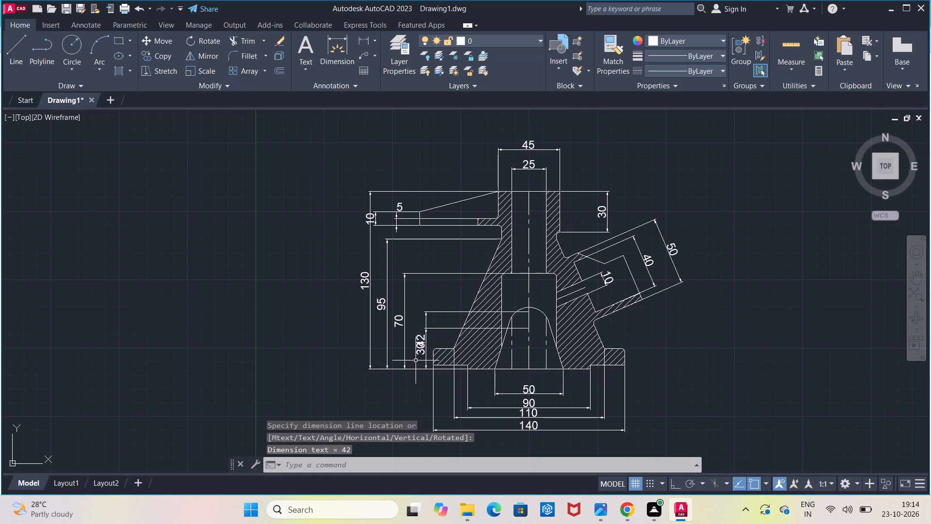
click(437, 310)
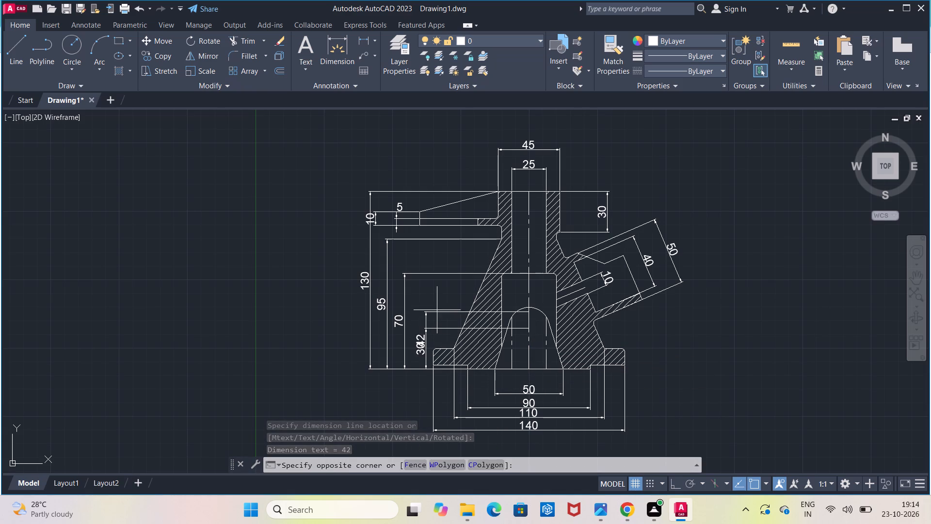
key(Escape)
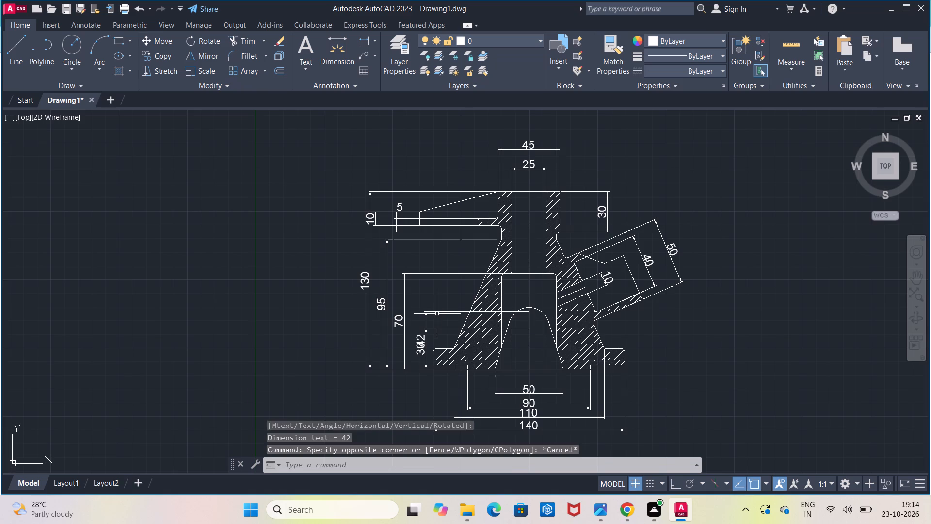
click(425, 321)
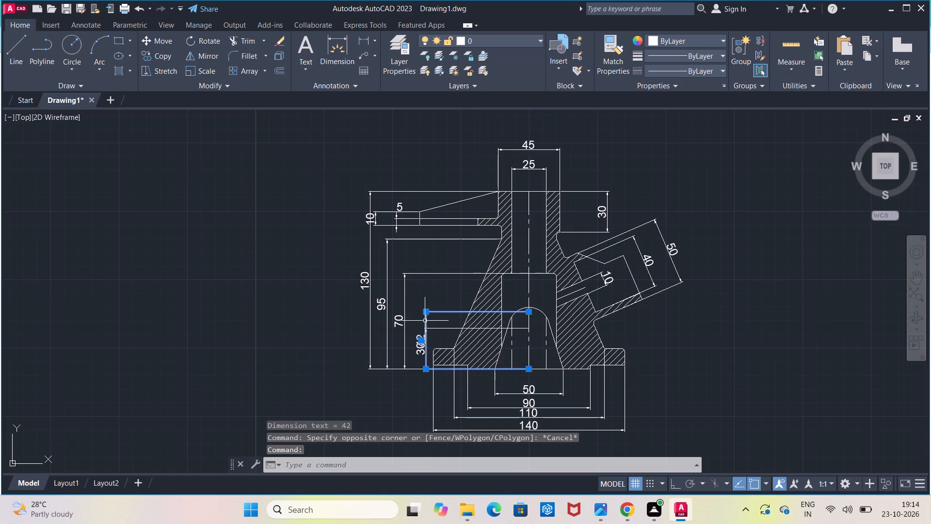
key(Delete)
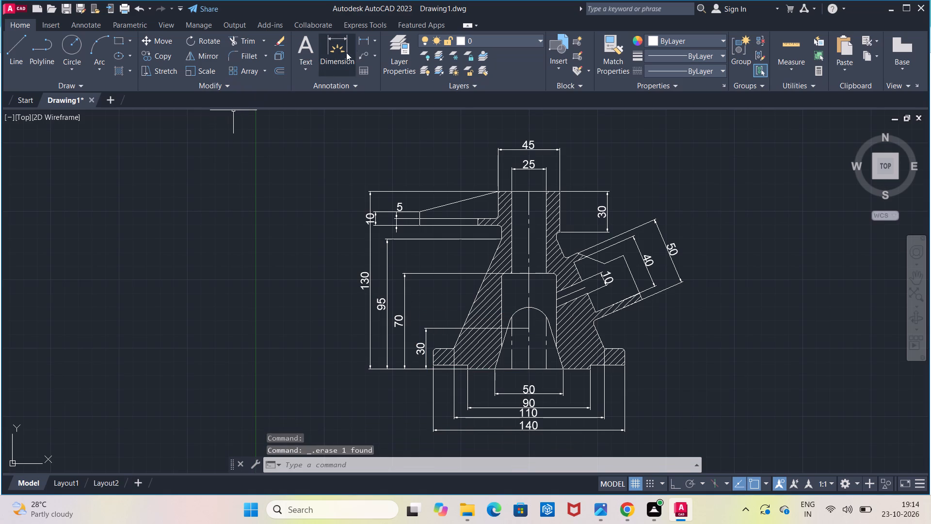
Add a vertical linear dimension from just below the arch's crown to the bottom face, placed slightly outside the arch-centre height dimension.
click(363, 39)
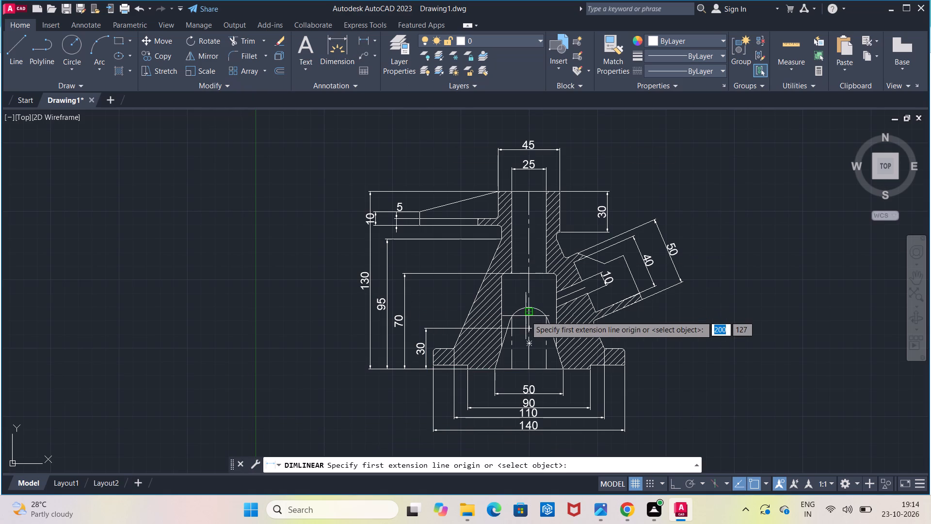
click(528, 315)
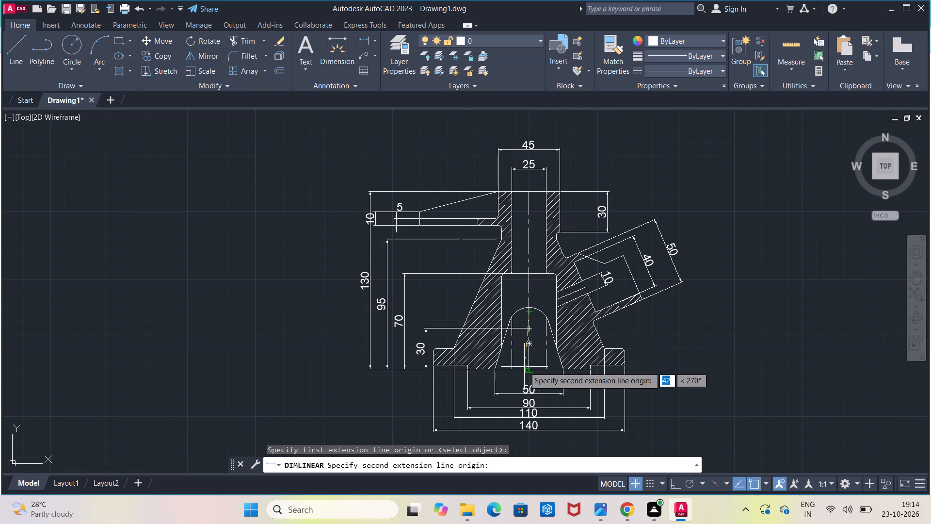
click(526, 367)
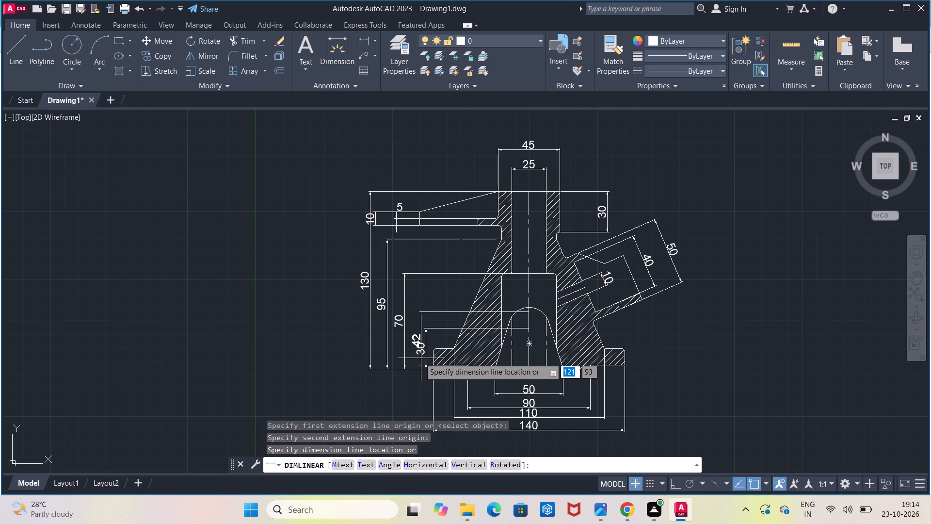
click(413, 357)
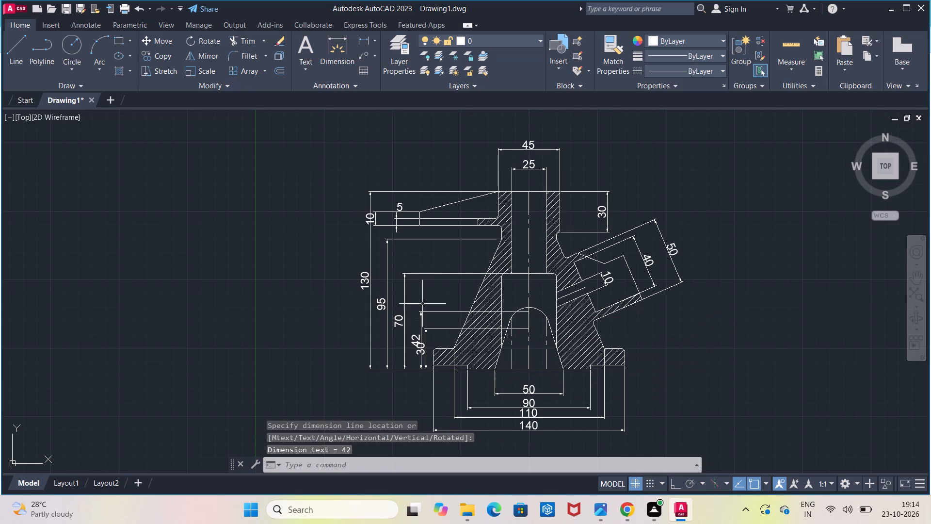
Review the command history back through the recently placed linear dimensions, and close it.
scroll(434, 311, down, 1)
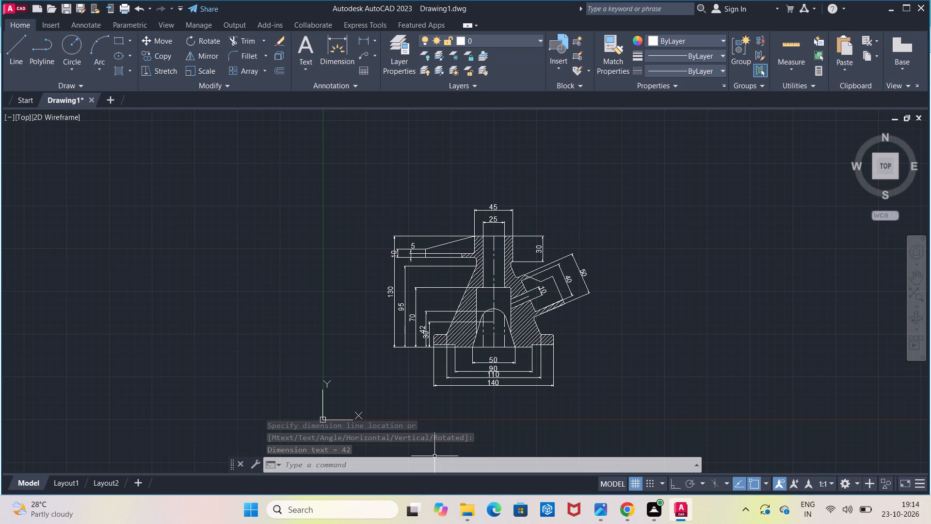
click(436, 462)
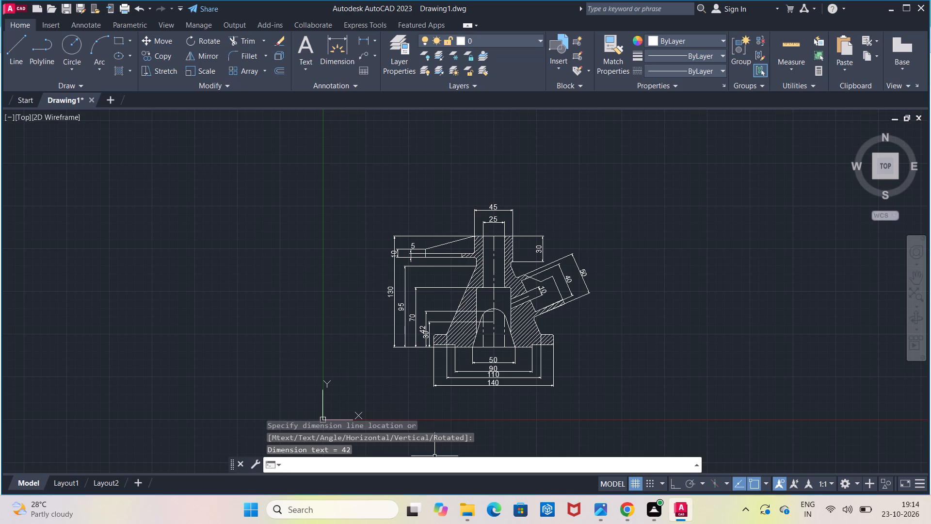
key(F2)
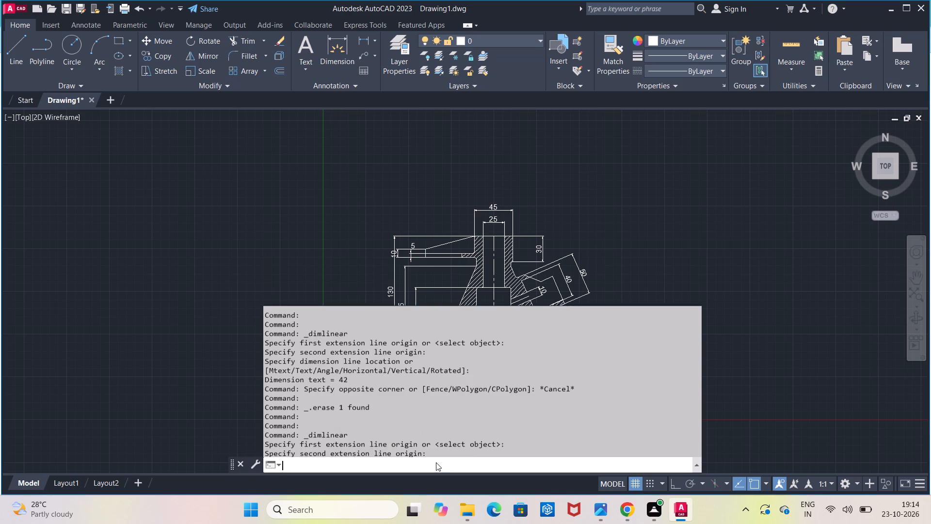
scroll(436, 462, up, 2)
scroll(422, 380, up, 2)
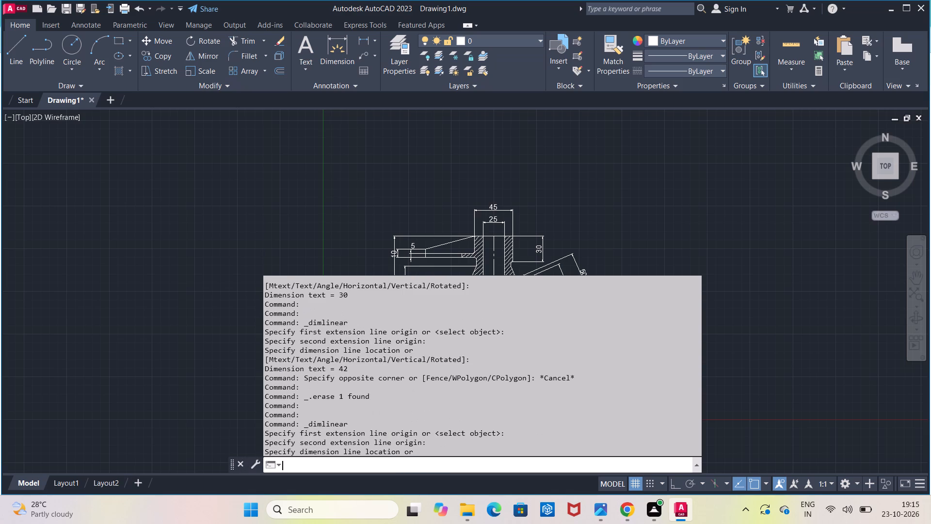
scroll(426, 374, up, 12)
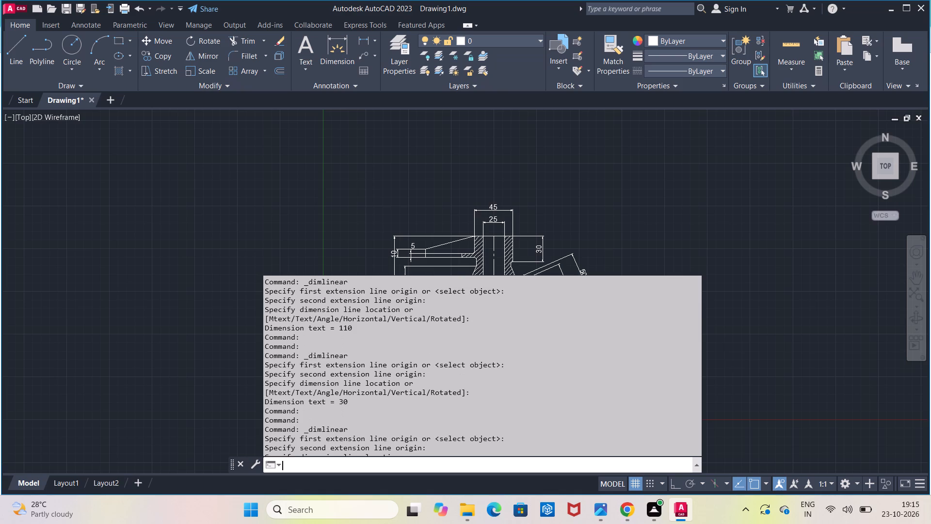
scroll(426, 374, up, 5)
scroll(426, 374, down, 1)
scroll(426, 374, up, 3)
scroll(426, 374, down, 1)
scroll(426, 374, up, 8)
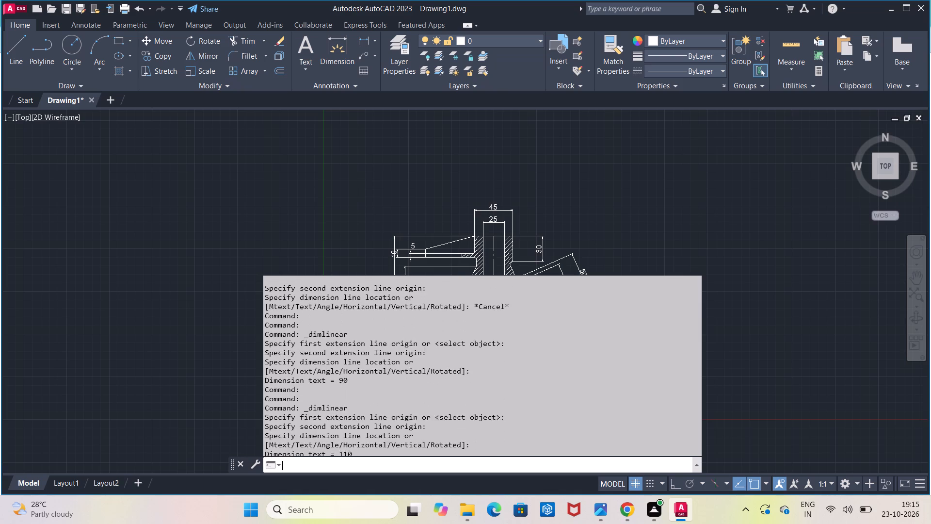
scroll(426, 374, up, 10)
scroll(426, 374, down, 1)
scroll(426, 374, up, 10)
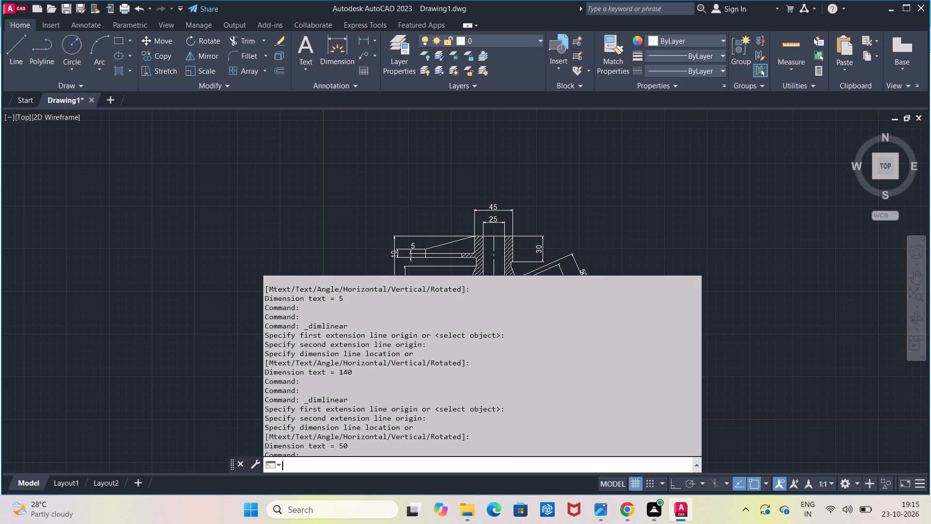
scroll(426, 374, up, 11)
scroll(426, 374, down, 1)
scroll(426, 374, up, 1)
scroll(426, 374, down, 1)
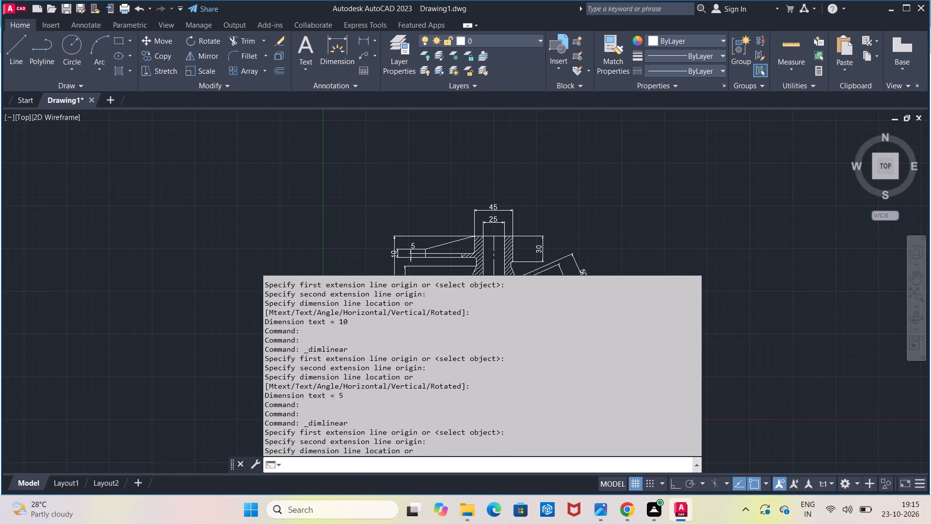
click(346, 464)
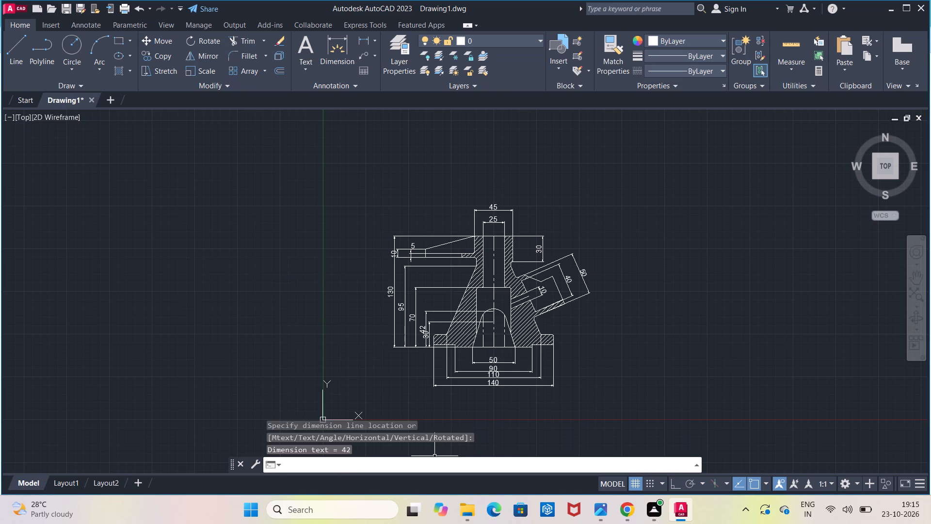
Turn off command log file recording with LOGFILEOFF.
text(log)
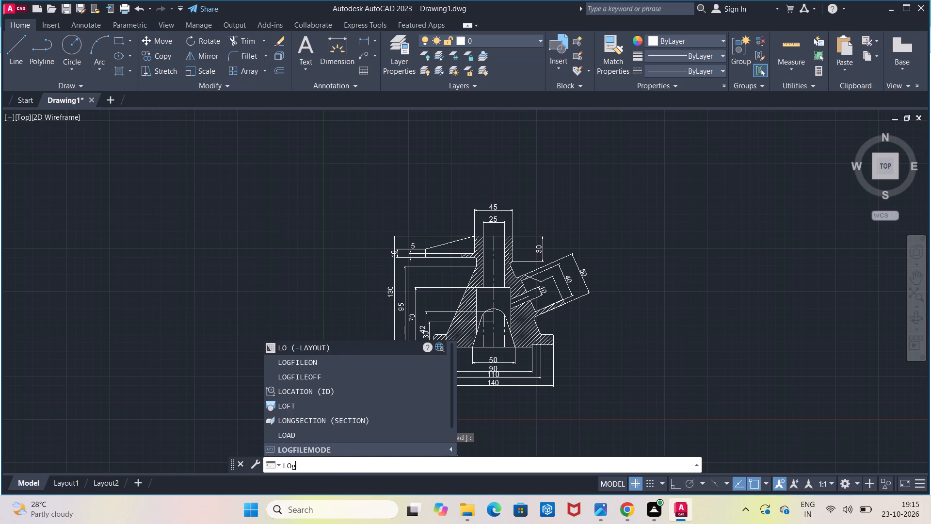
click(307, 380)
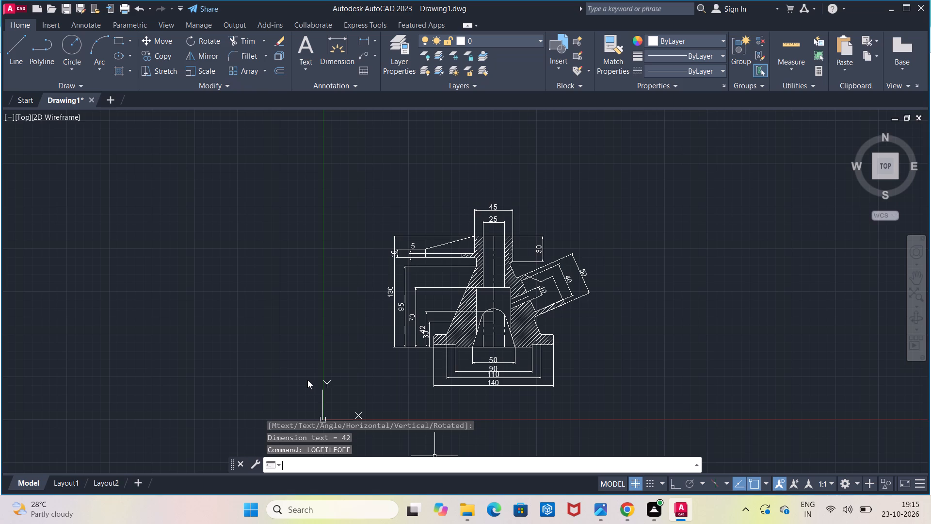
Save the drawing in the Documents folder under the name Central Vertical Bore.
click(64, 15)
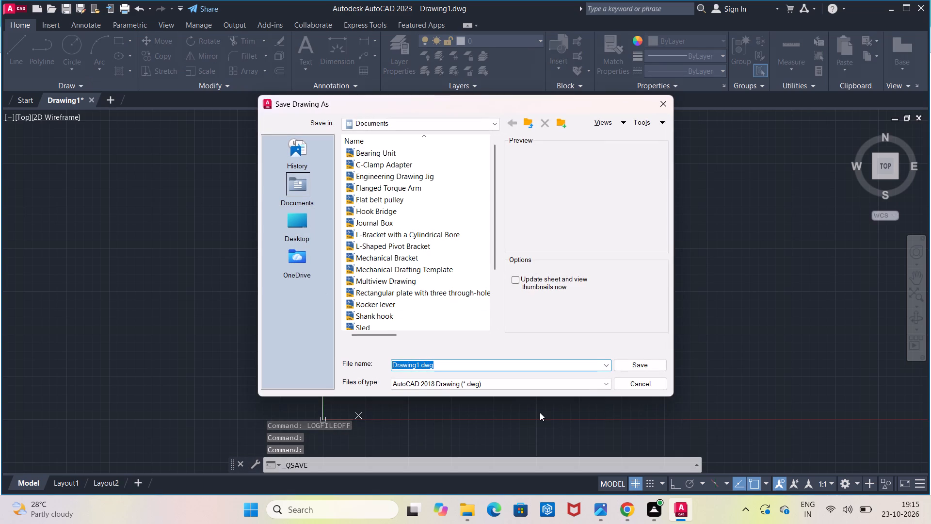
key(BackSpace)
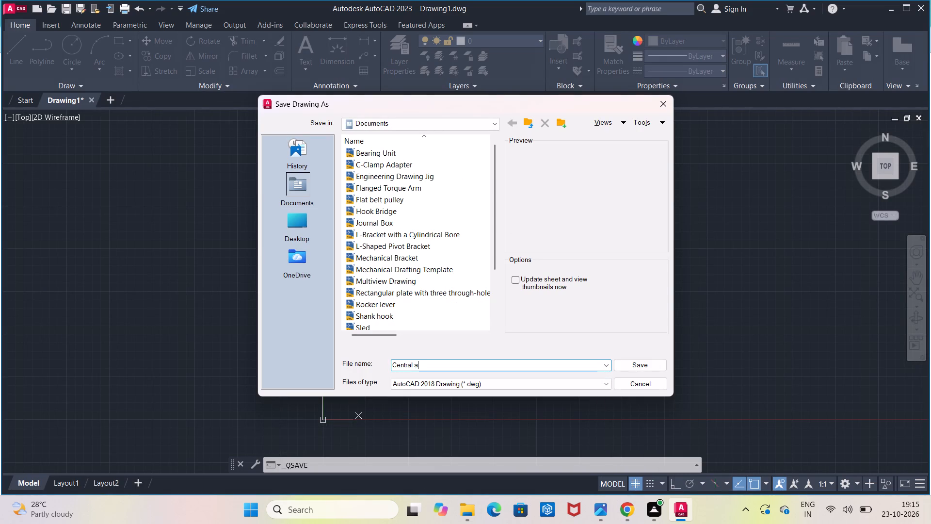
key(BackSpace)
key(v)
text(ertical)
key(space)
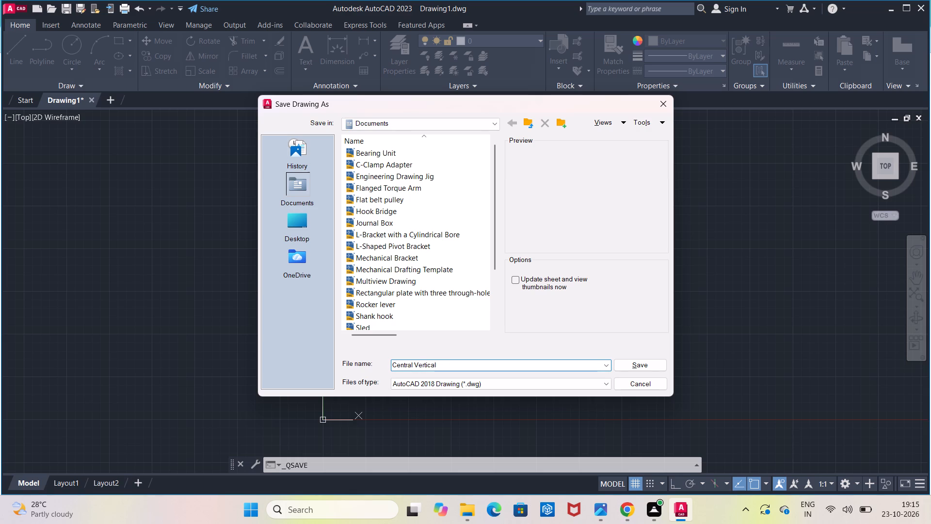
key(b)
click(622, 360)
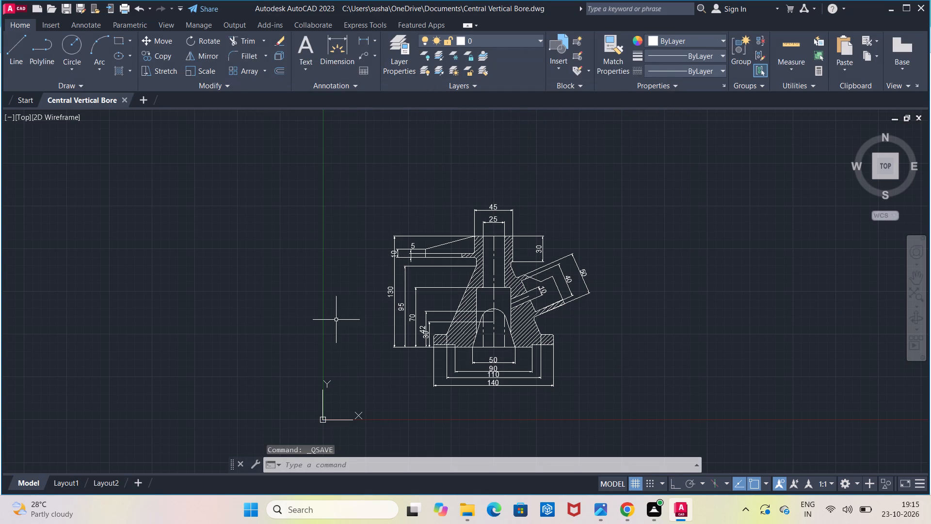
Set up the plot on ISO A4 (297.00 x 210.00 MM) paper in landscape orientation, with the plot centred.
click(120, 13)
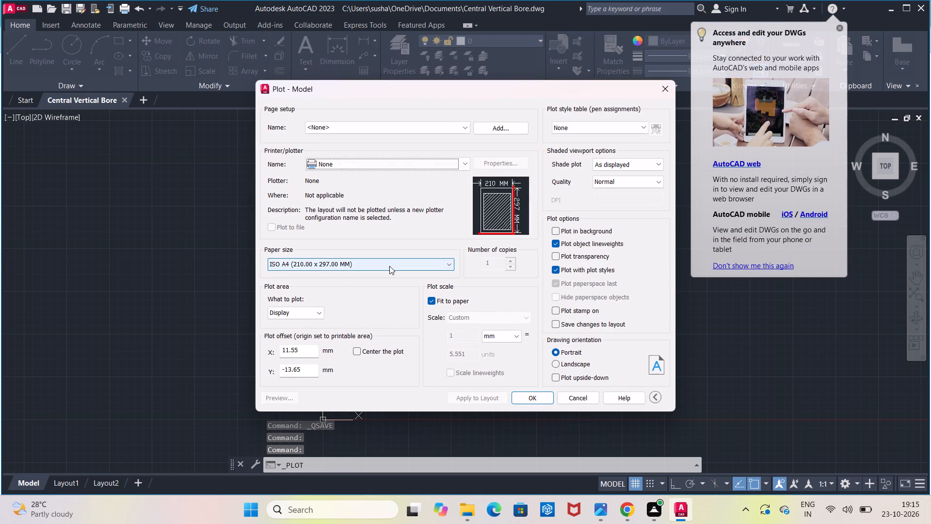
click(389, 266)
click(394, 287)
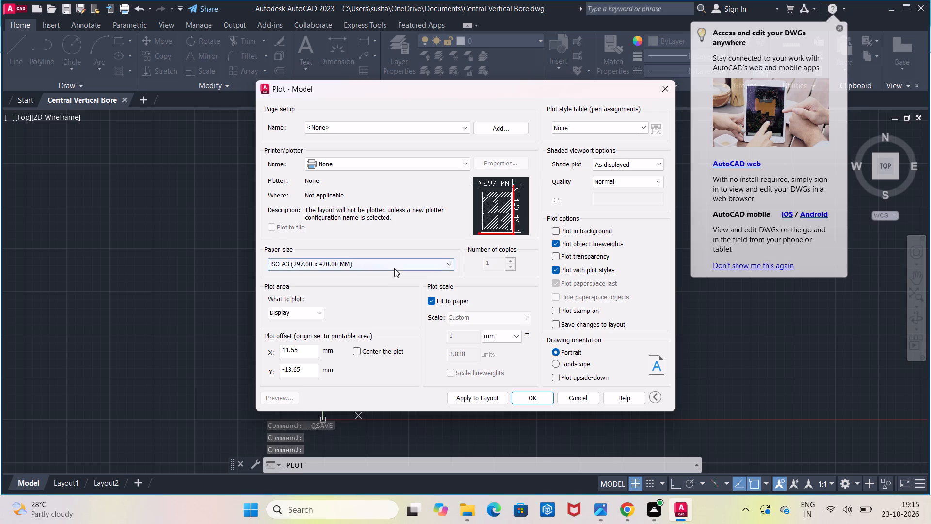
click(394, 268)
click(405, 281)
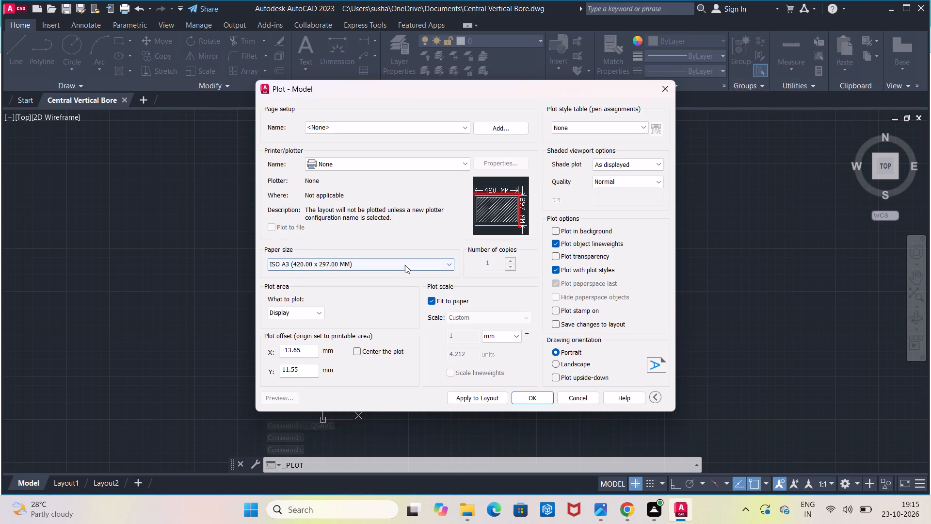
click(405, 265)
triple_click(449, 274)
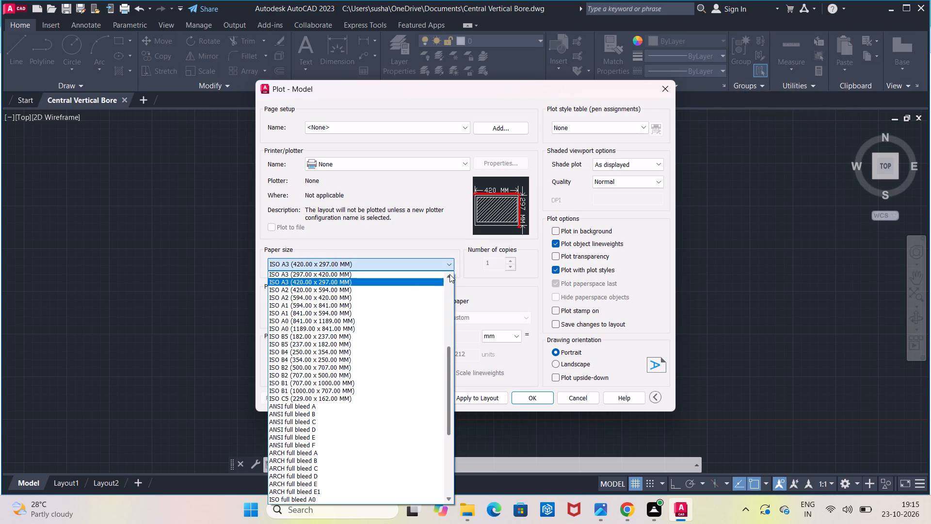
click(449, 274)
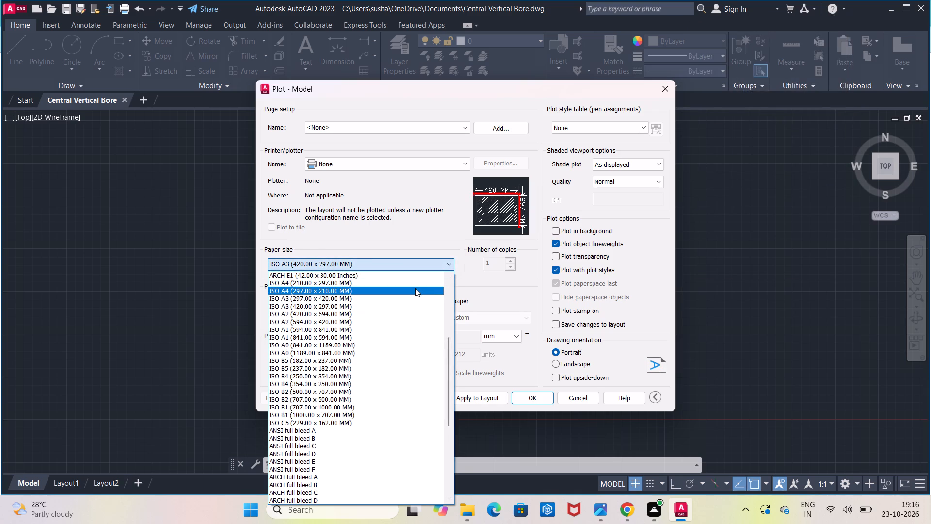
click(415, 288)
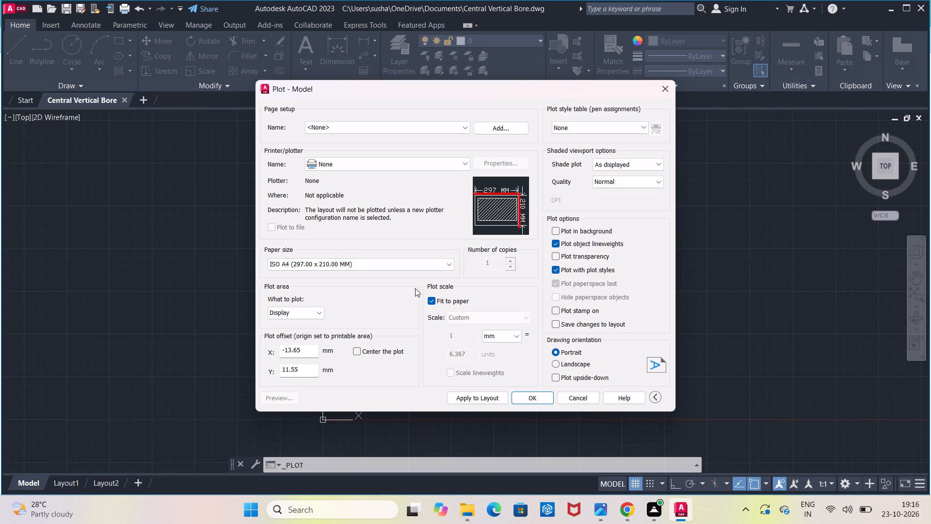
click(582, 367)
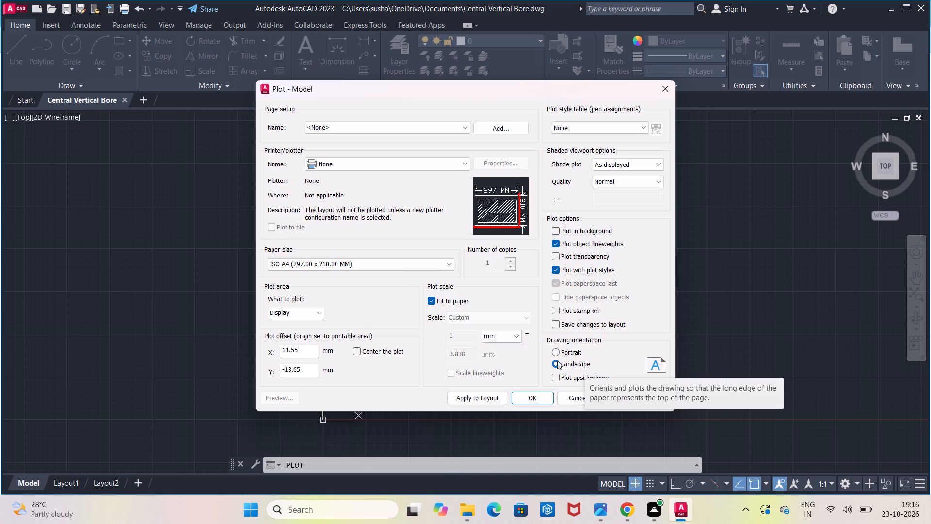
click(353, 353)
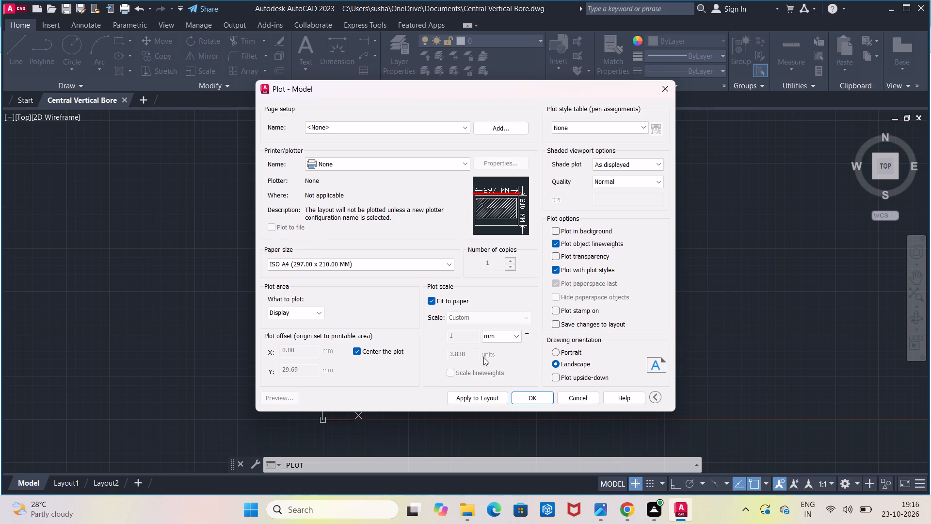
Set the plot area to a window enclosing the whole sectional view with all its dimensions.
click(293, 311)
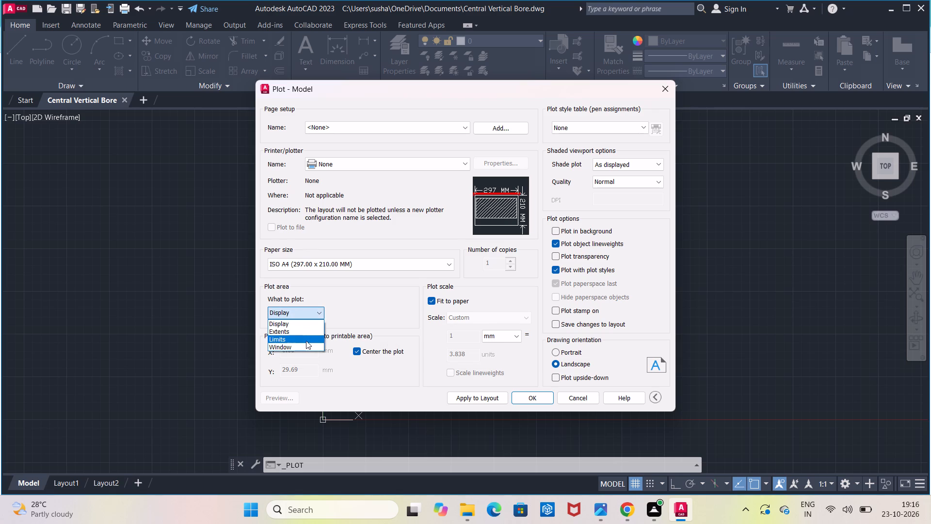
click(309, 346)
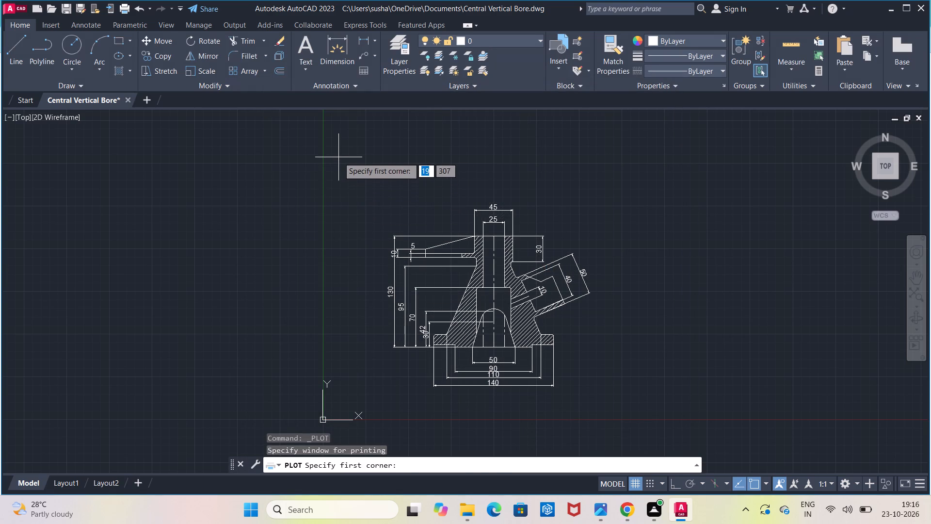
click(338, 157)
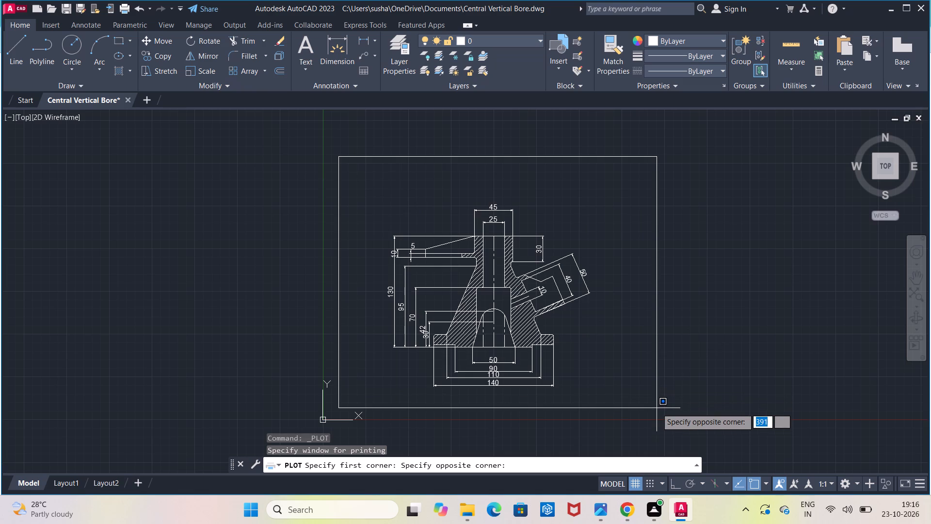
click(657, 408)
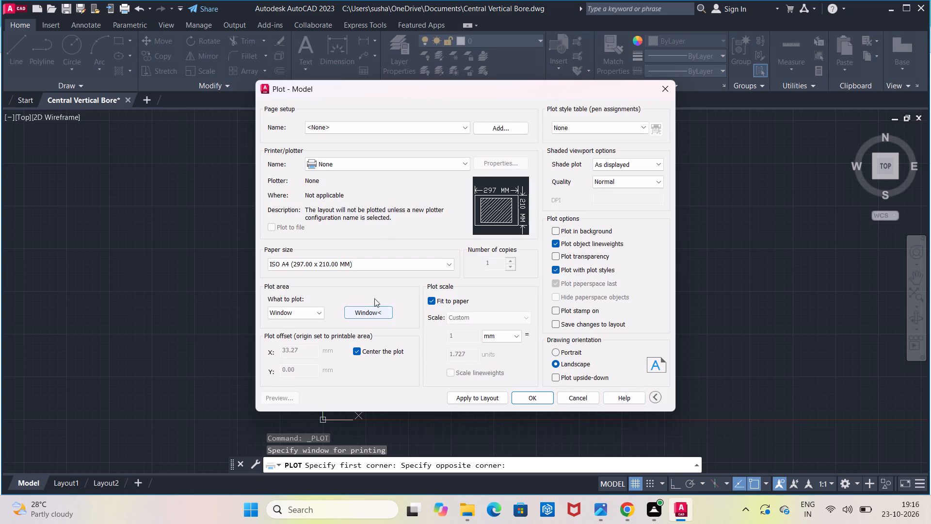
Plot the drawing with DWG To PDF.pc3, save it as Central Vertical Bore-Model.pdf in Documents, and close the opened PDF.
click(428, 164)
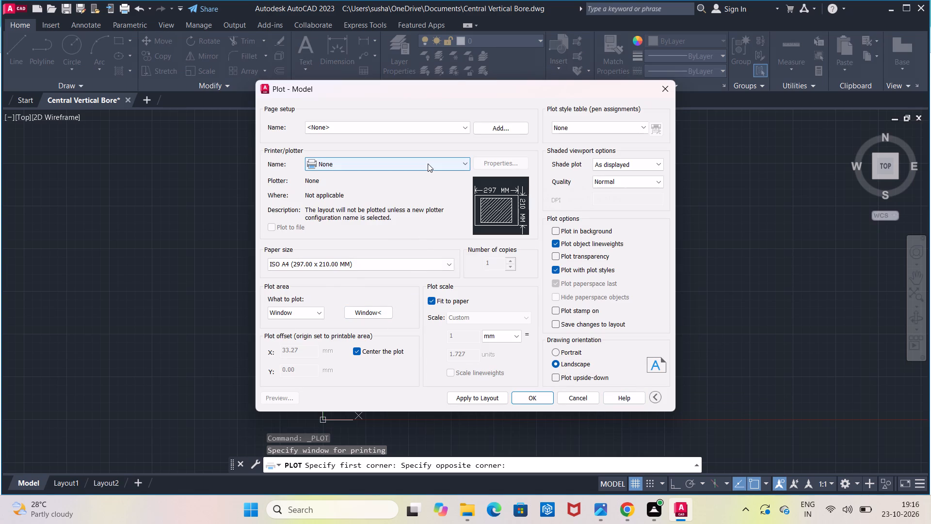
click(417, 280)
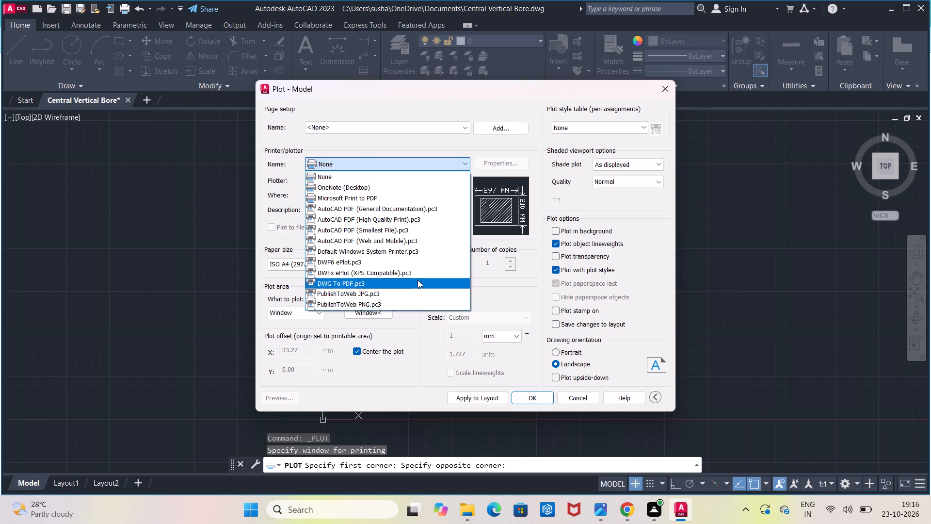
click(548, 402)
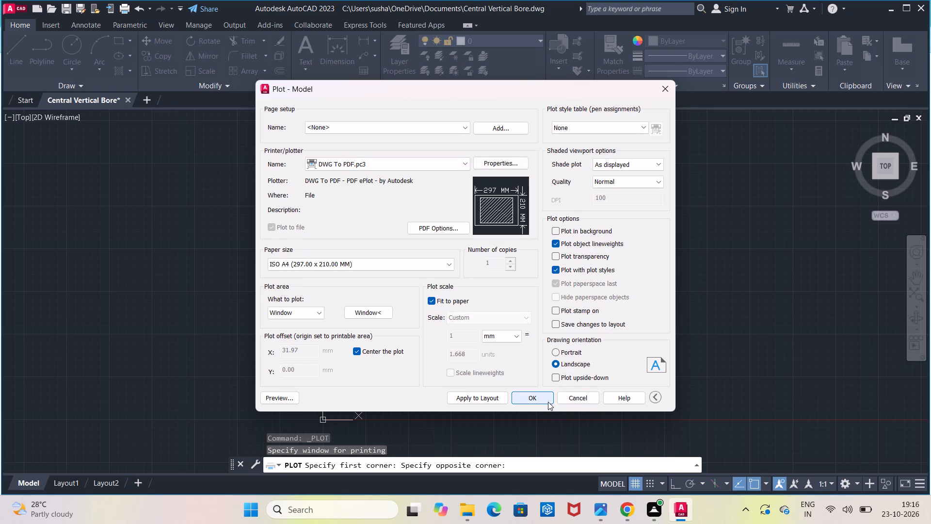
click(639, 366)
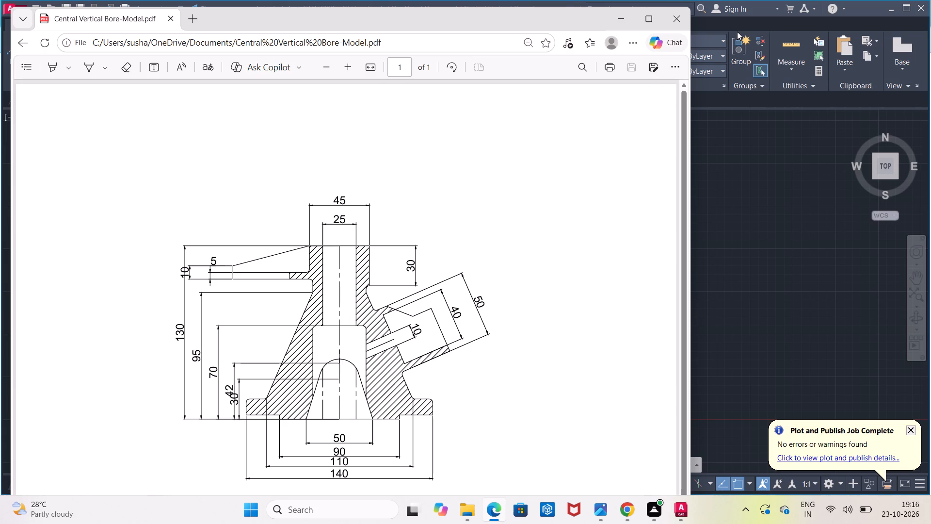
click(684, 21)
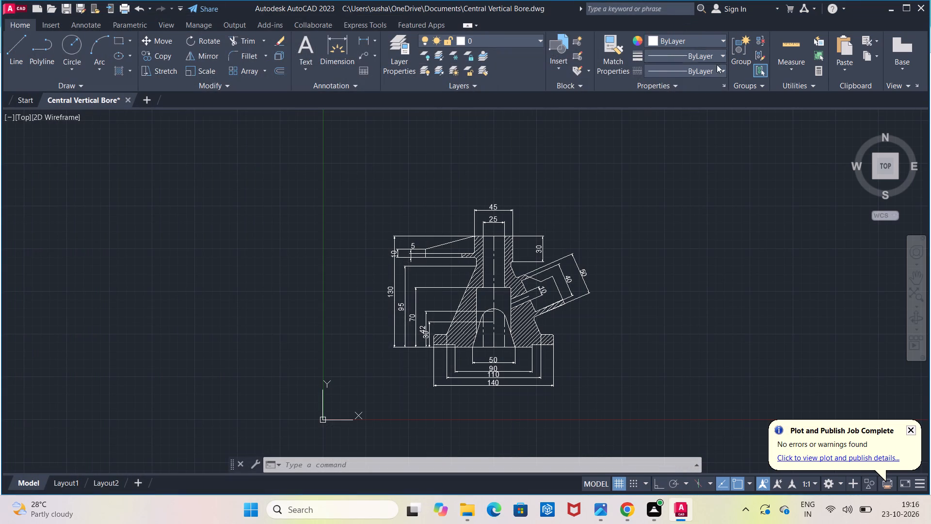
Quit AutoCAD, saving the changes to the Central Vertical Bore drawing.
click(923, 7)
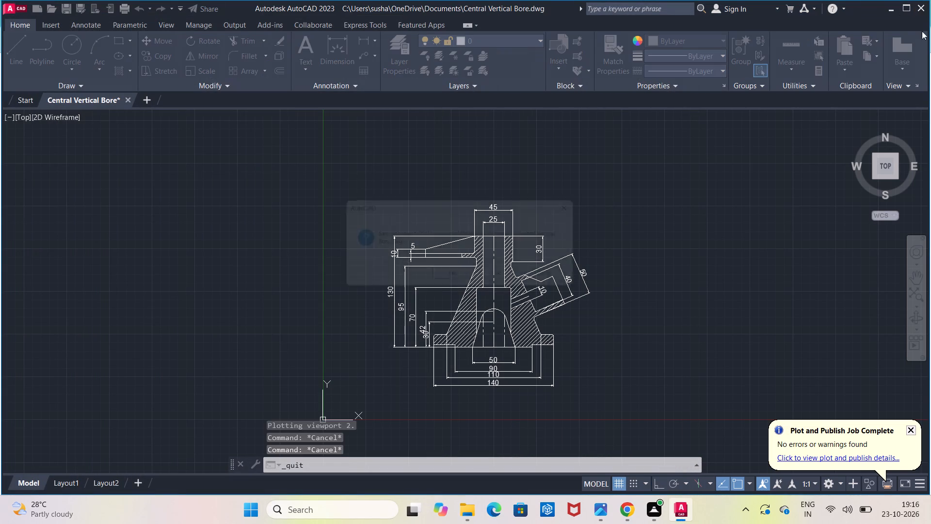
click(451, 277)
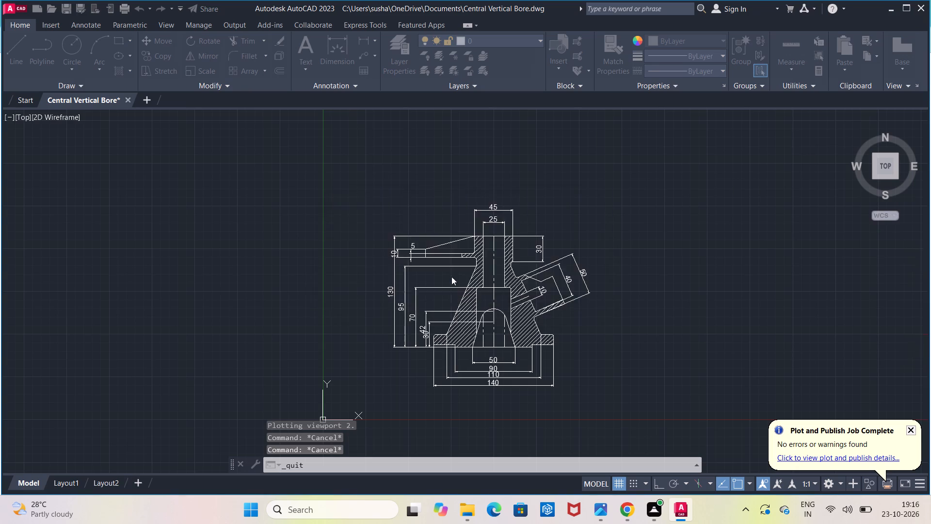